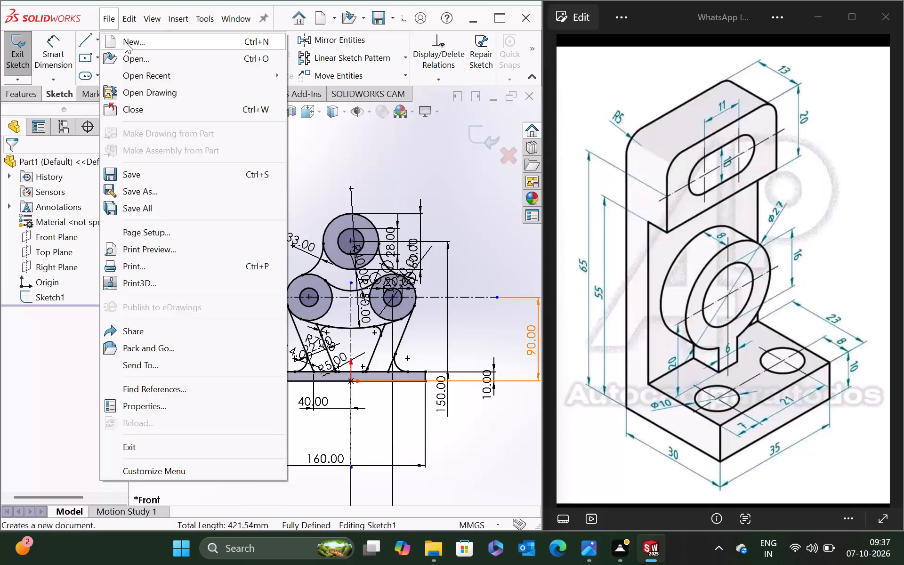
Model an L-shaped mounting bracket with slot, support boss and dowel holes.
Create a new part document.
click(125, 41)
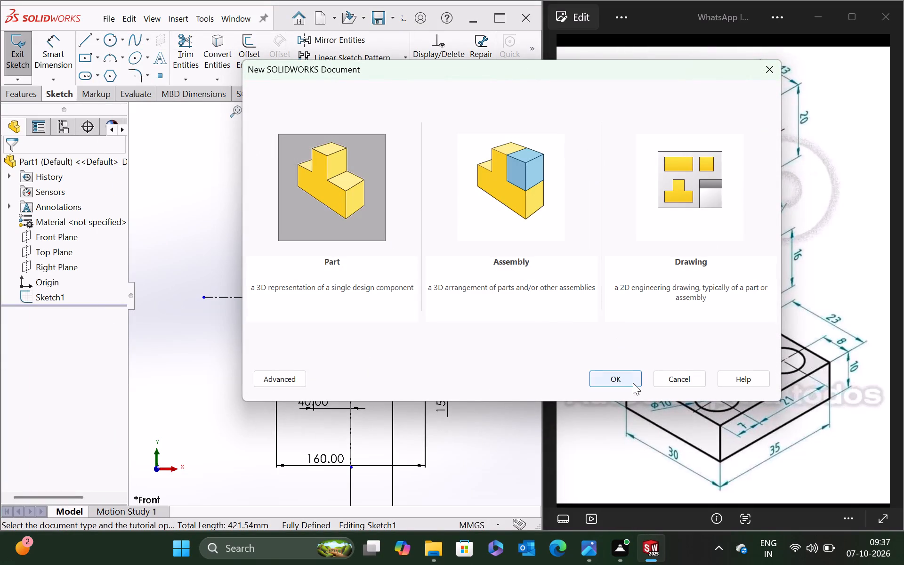
click(633, 383)
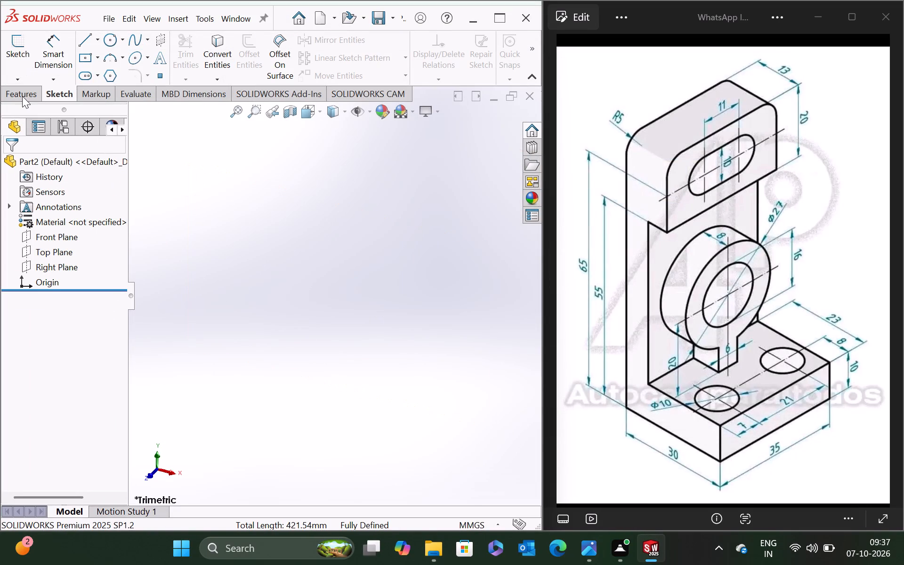
Start a new sketch on the Right Plane.
click(22, 69)
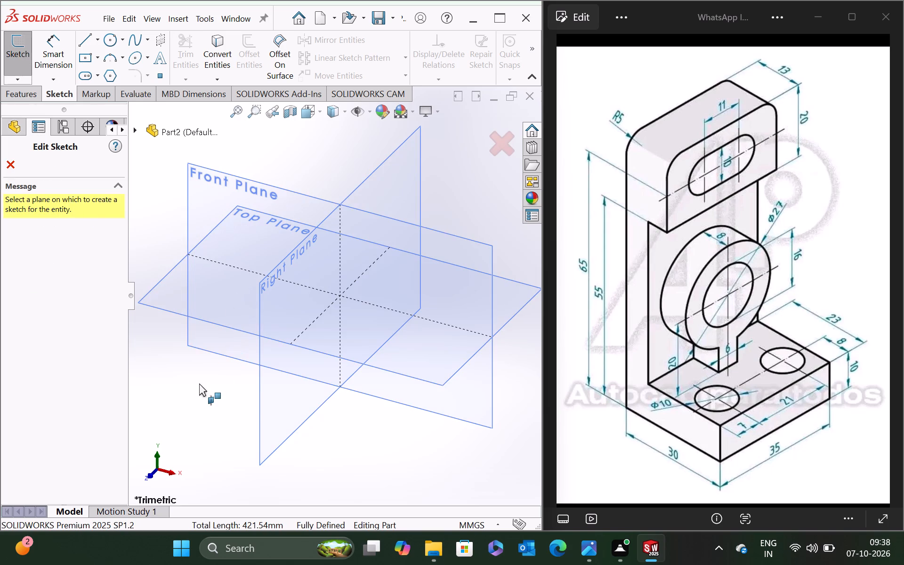
middle_drag(194, 393, 256, 414)
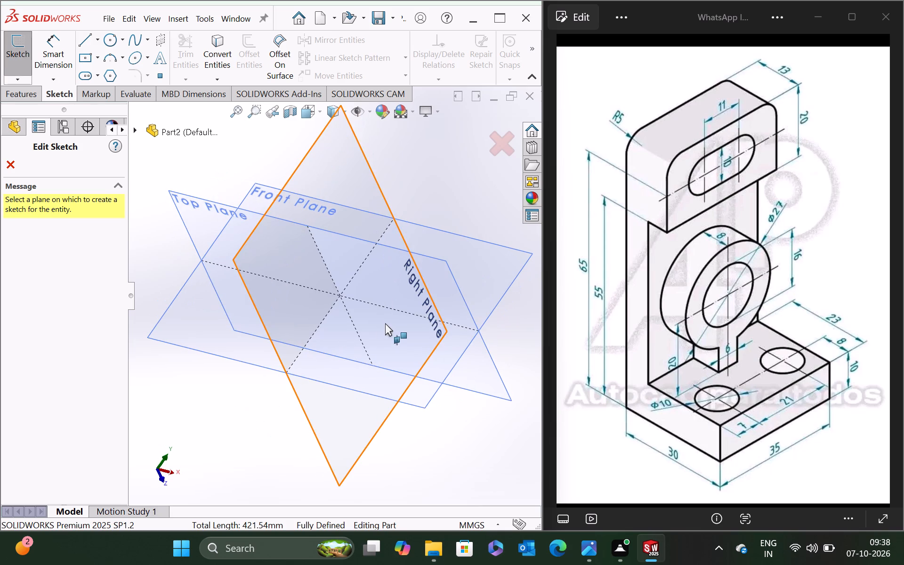
click(385, 323)
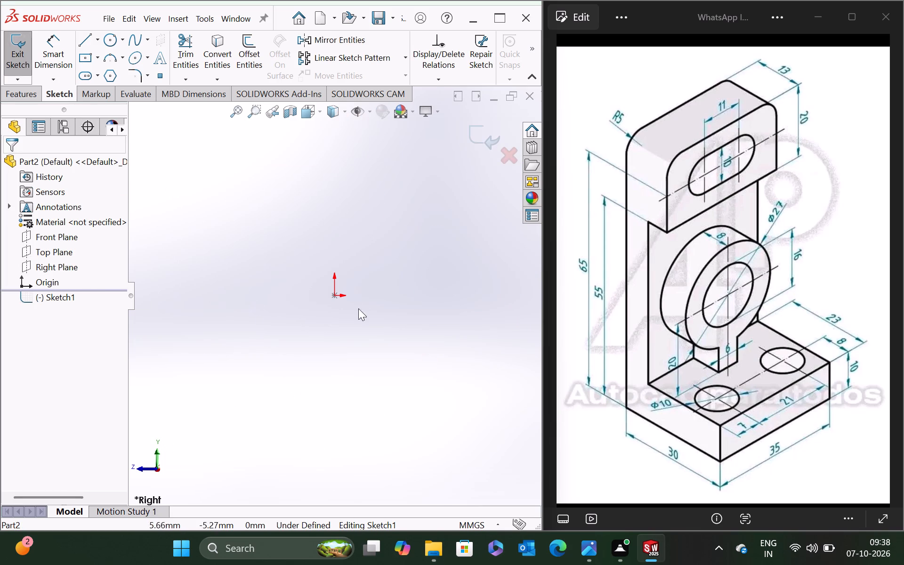
Sketch a closed C-shaped bracket profile from the origin with lines, about 15 mm wide at the base and 50 mm tall.
scroll(340, 279, down, 1)
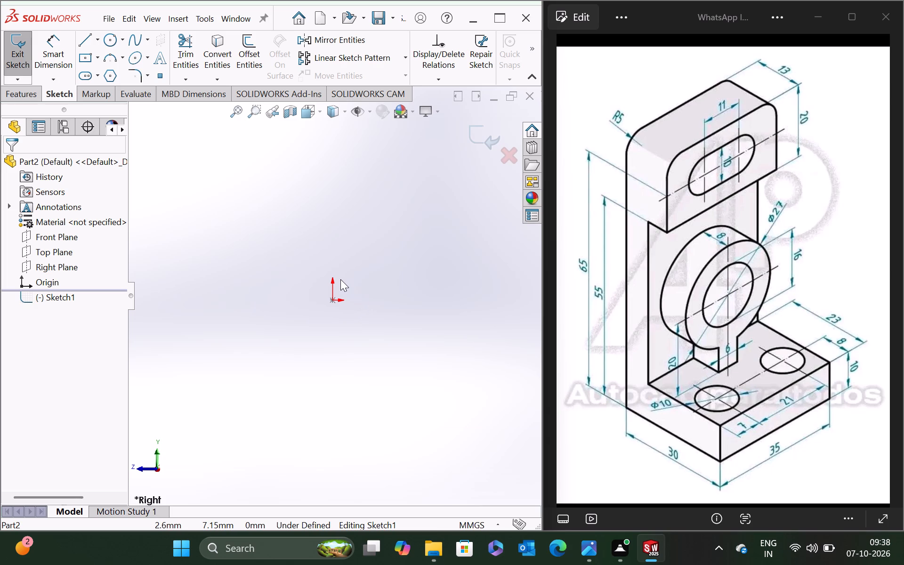
scroll(340, 279, down, 1)
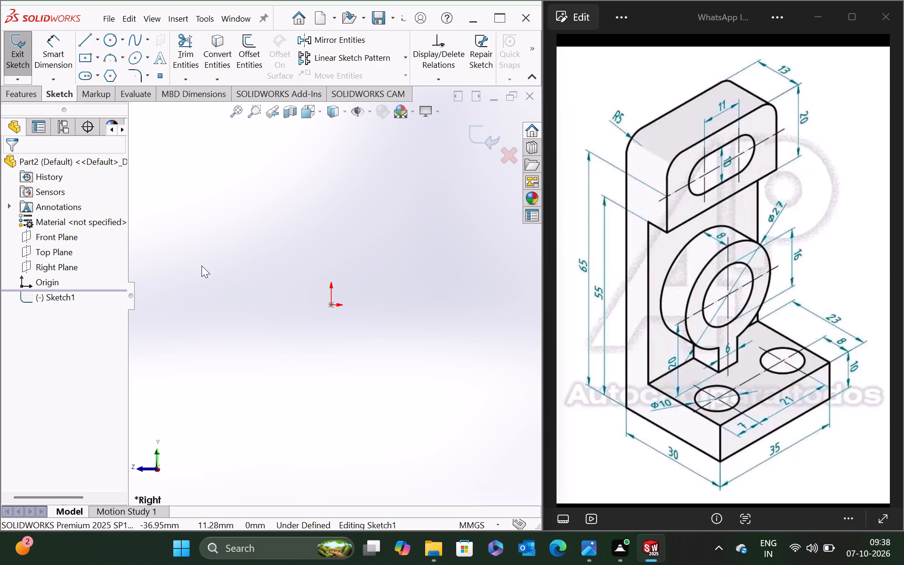
click(156, 466)
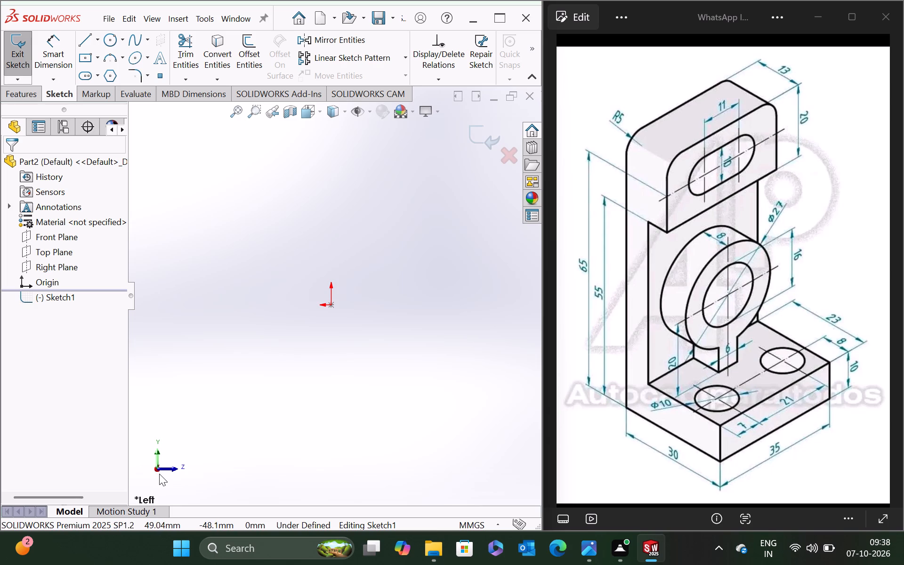
click(158, 468)
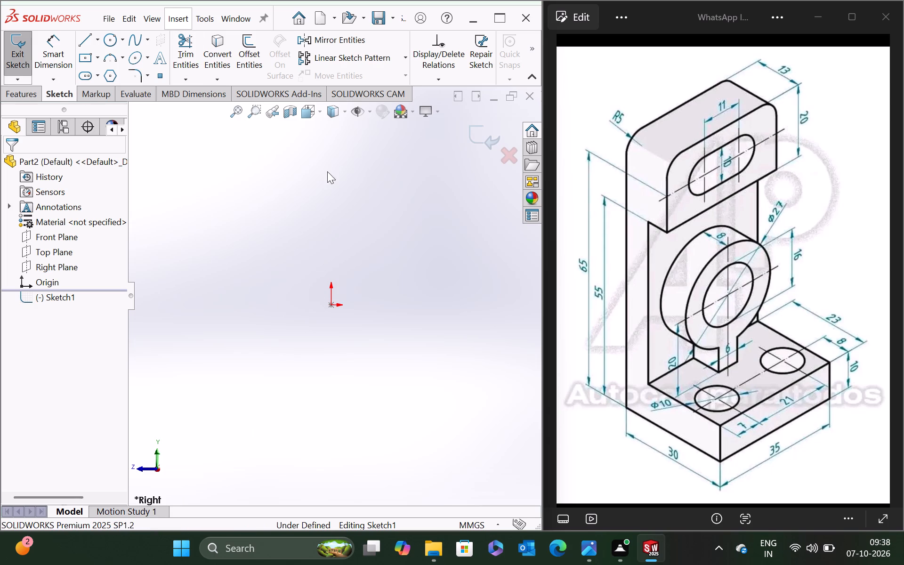
click(97, 45)
click(97, 56)
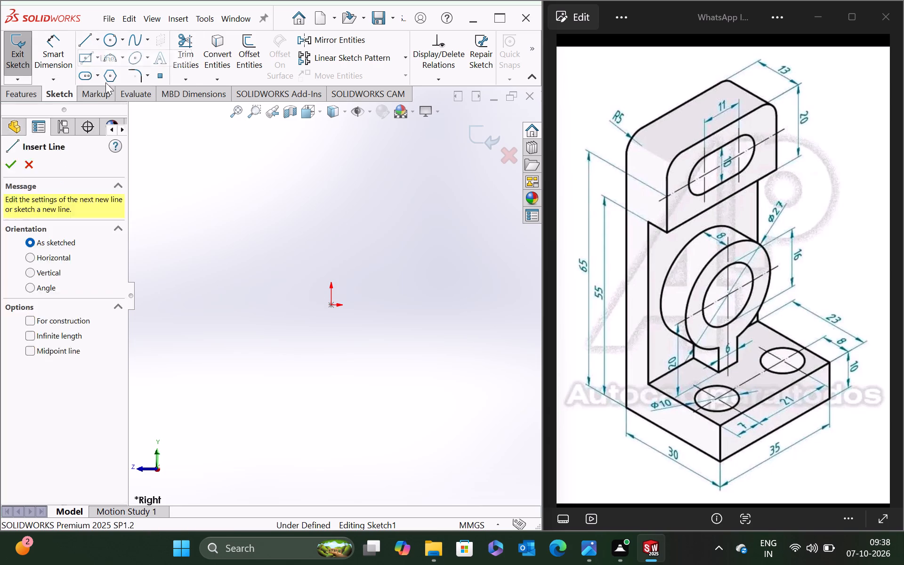
click(330, 307)
click(385, 306)
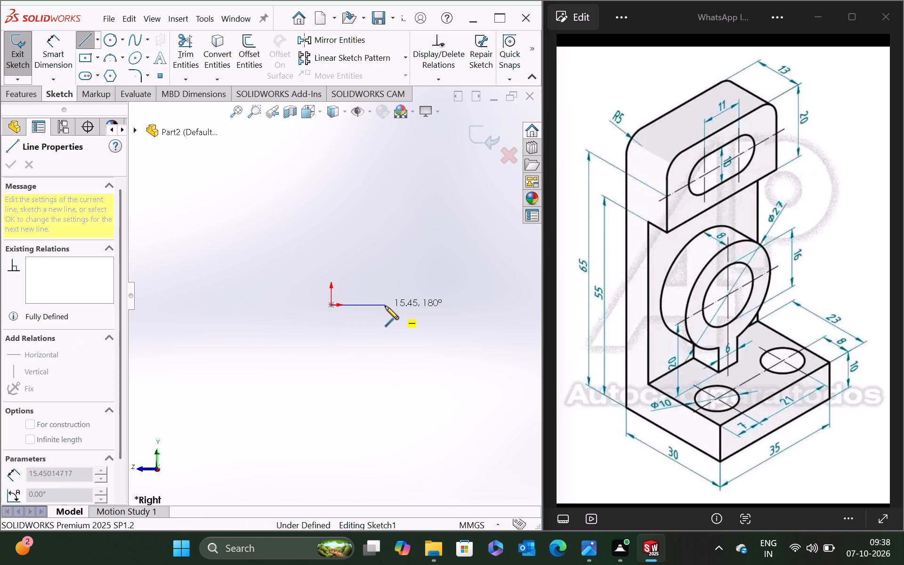
click(385, 288)
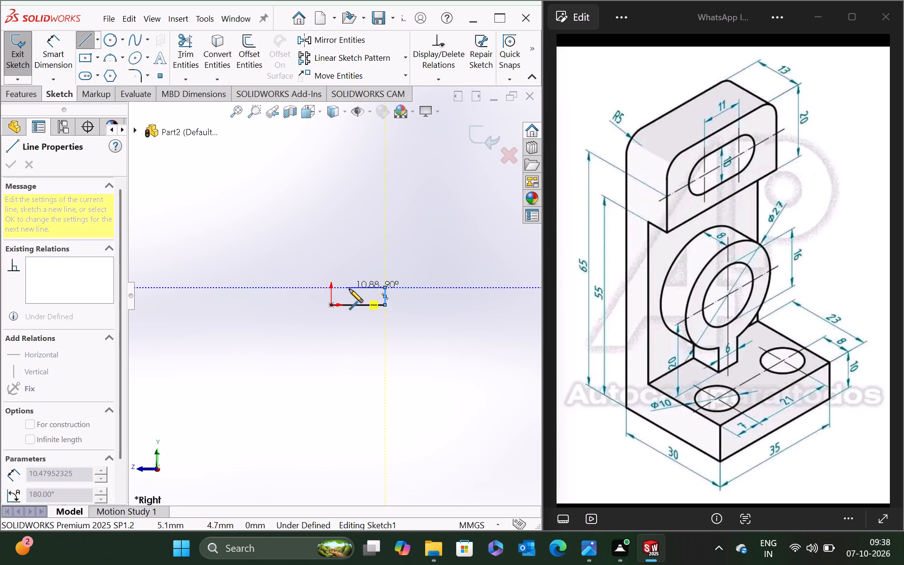
click(349, 288)
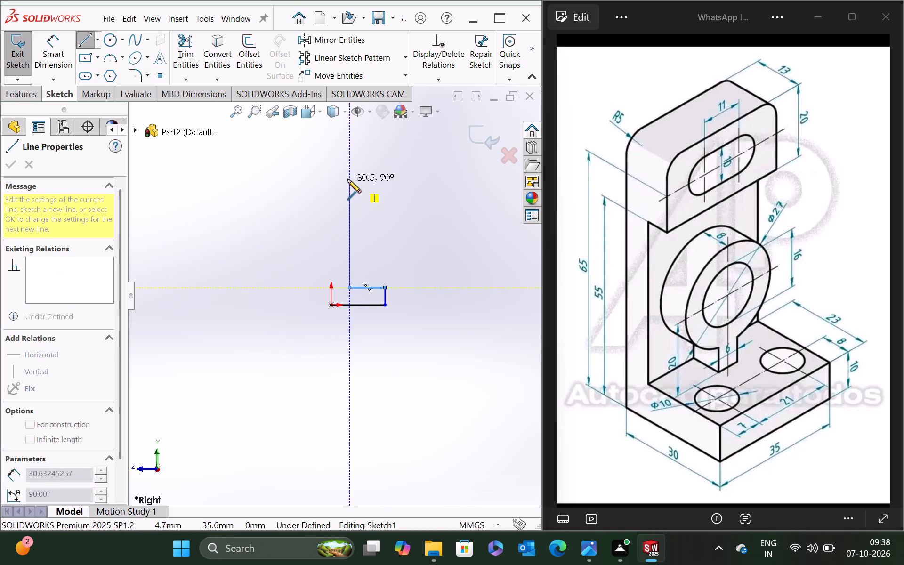
click(348, 174)
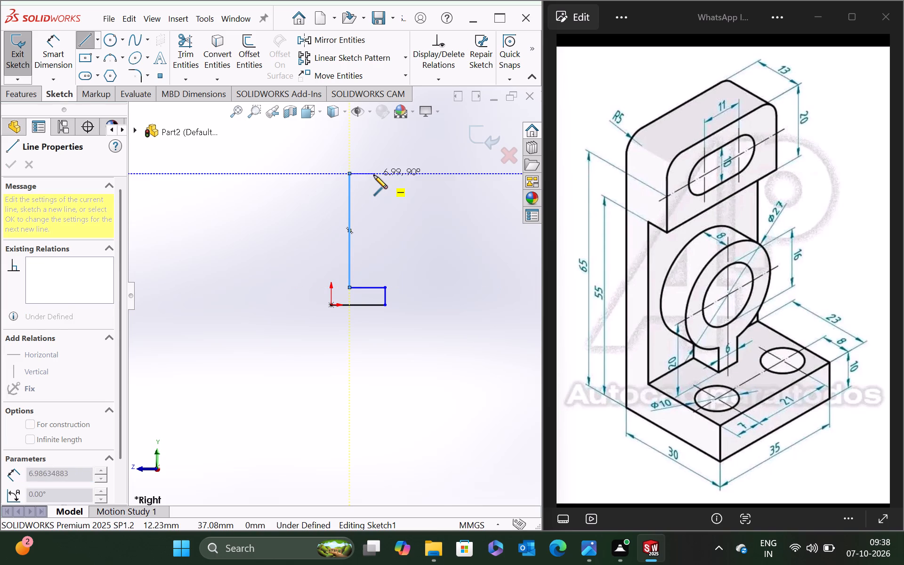
click(371, 173)
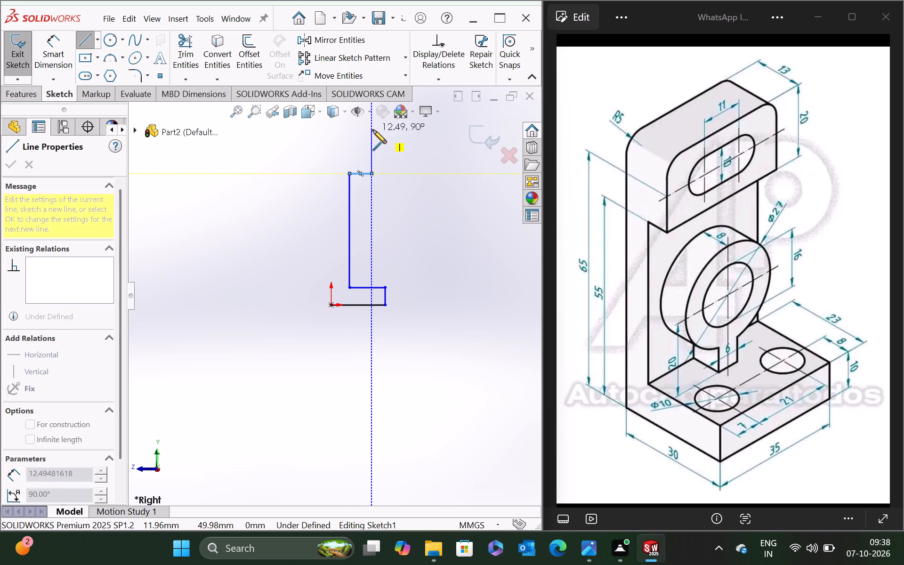
click(372, 130)
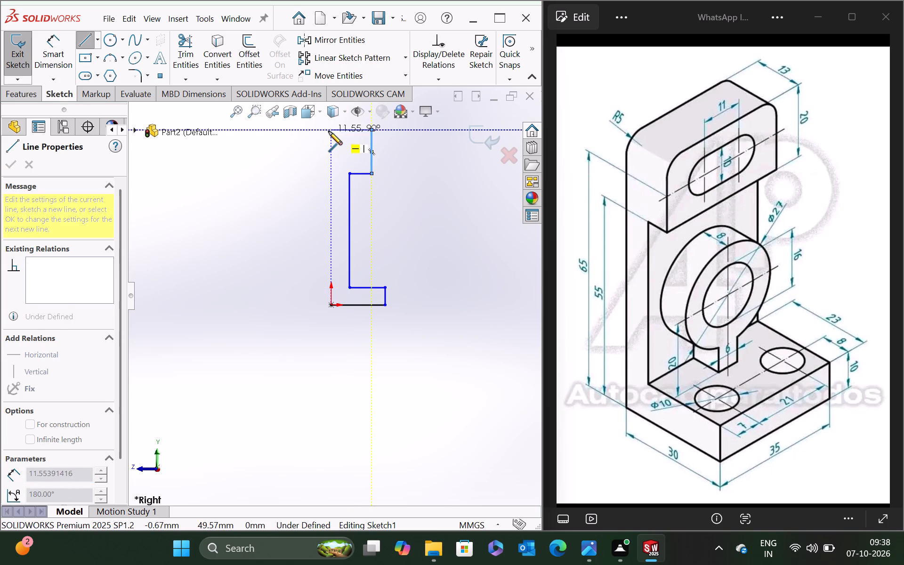
click(331, 129)
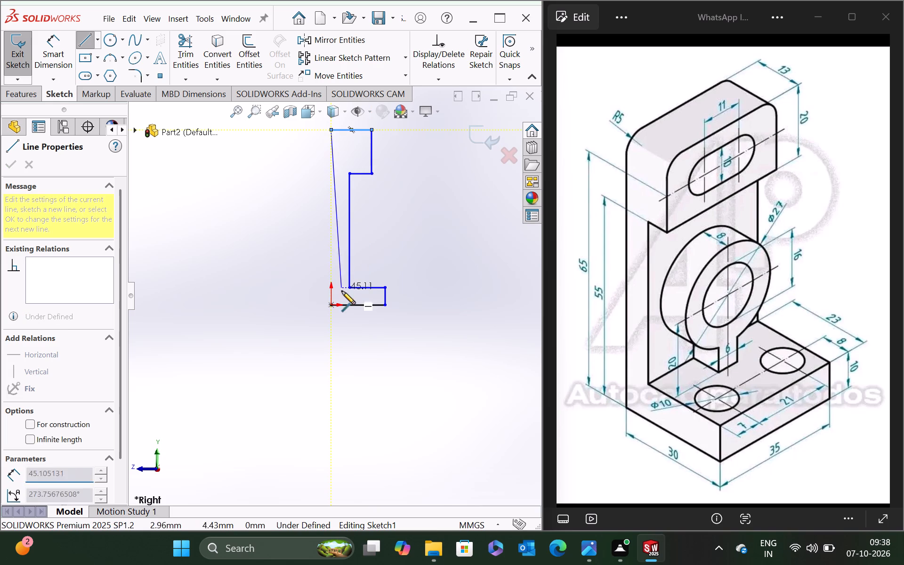
click(331, 306)
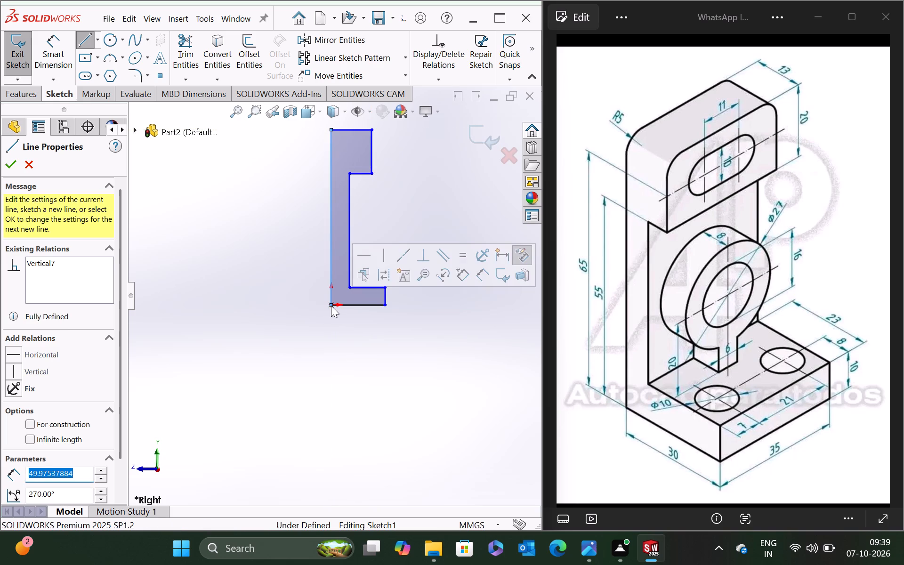
key(Escape)
click(8, 165)
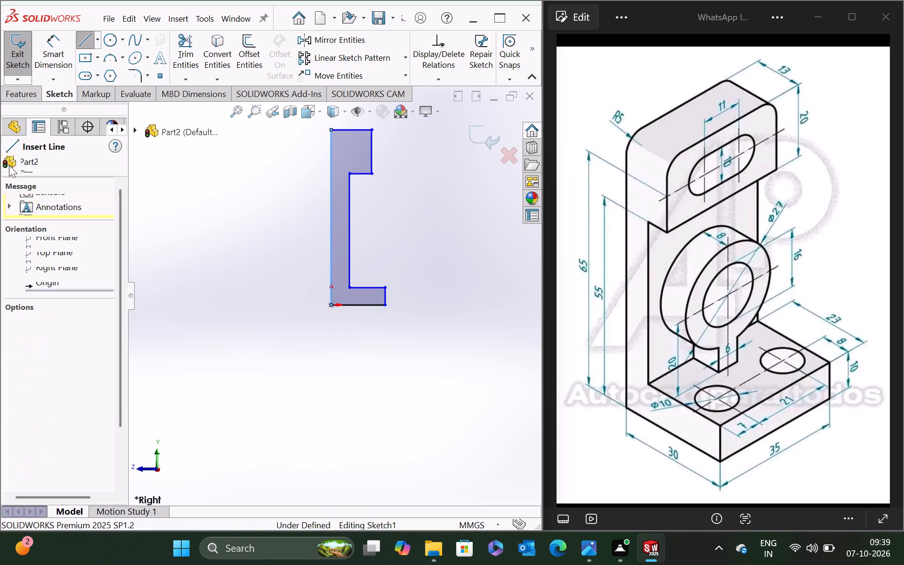
Dimension the profile's bottom edge to 30 mm and its full-height back edge to 75 mm.
click(46, 50)
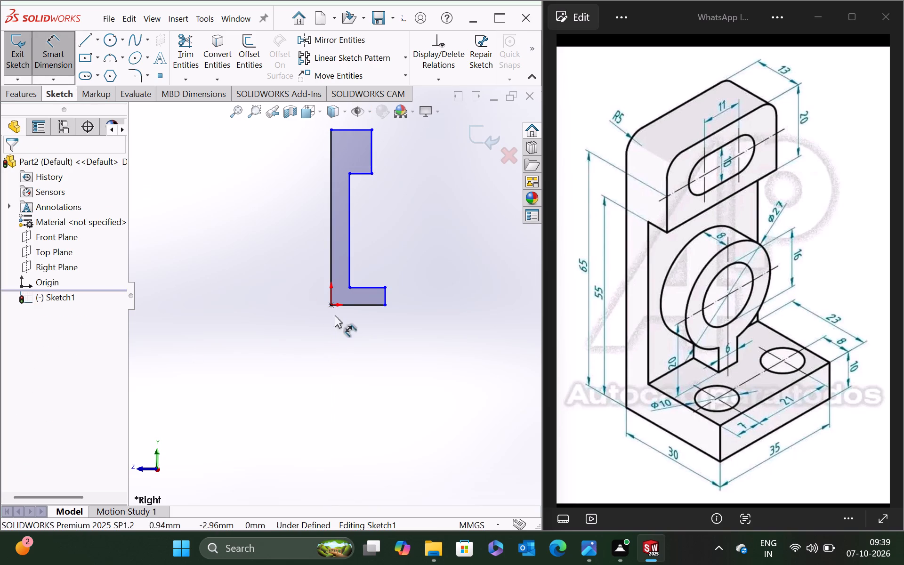
click(354, 306)
click(366, 369)
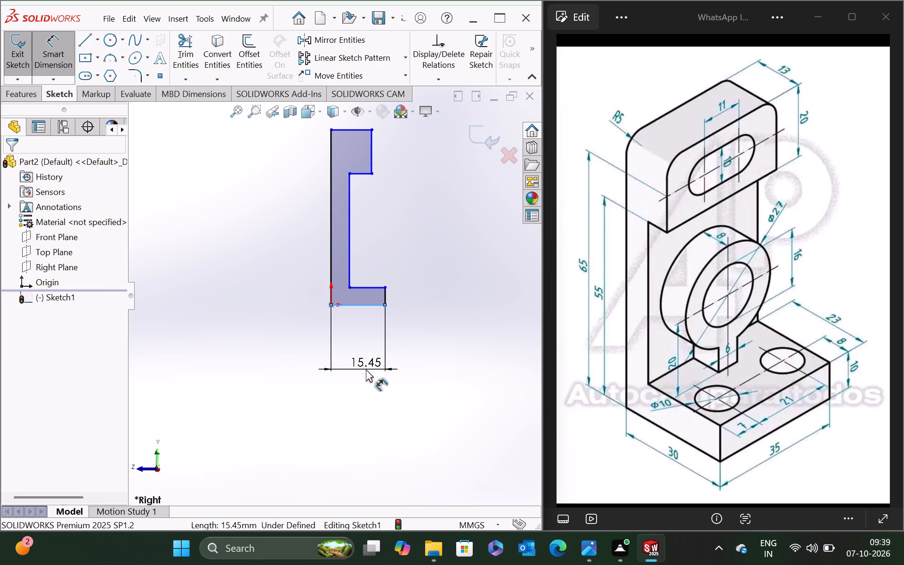
text(30)
key(Return)
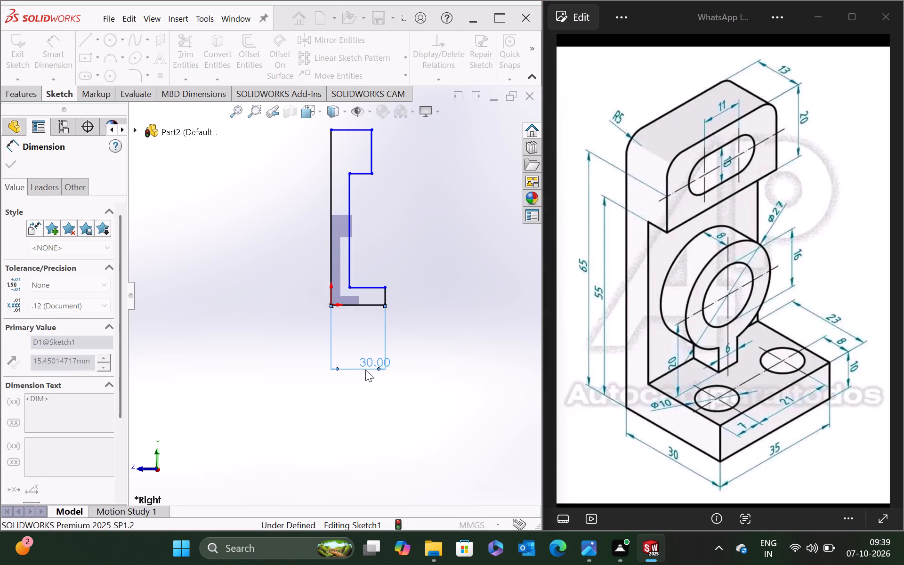
click(330, 241)
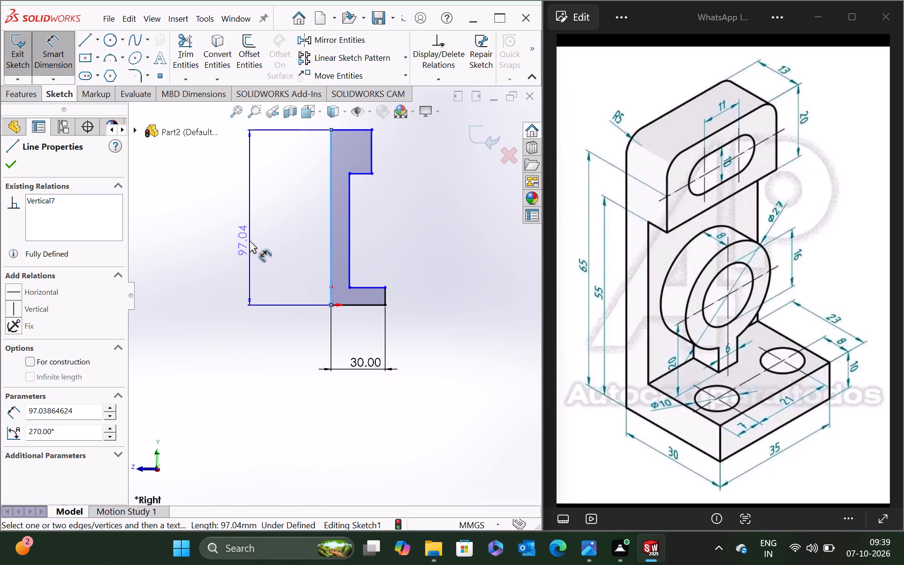
click(250, 240)
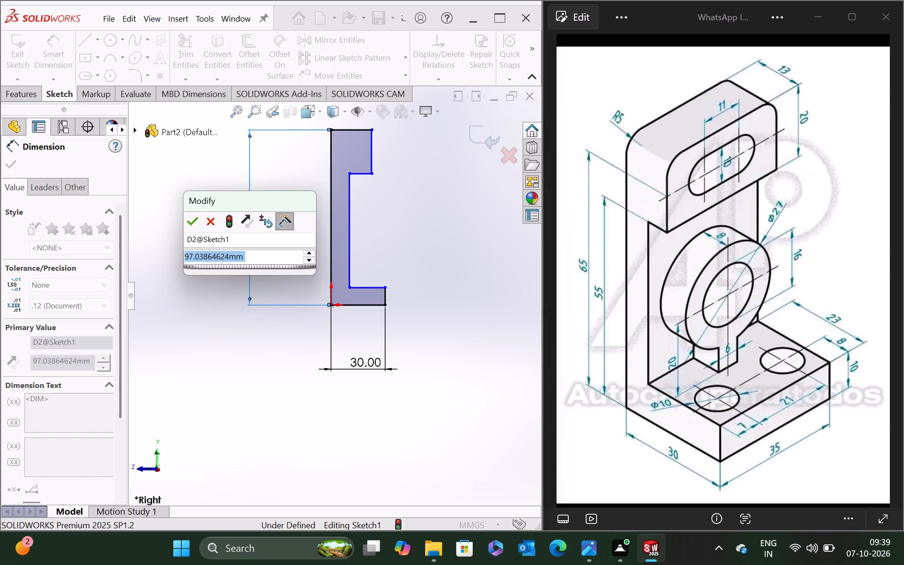
text(75)
key(Return)
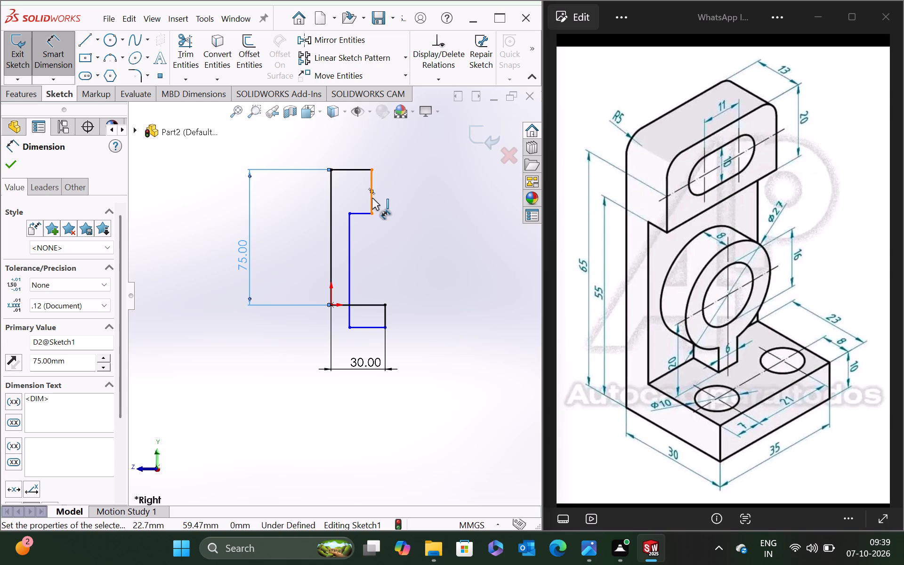
Dimension the upper block's front edge to 20 mm and the inner vertical edge of the recess to 45 mm.
click(372, 197)
click(486, 207)
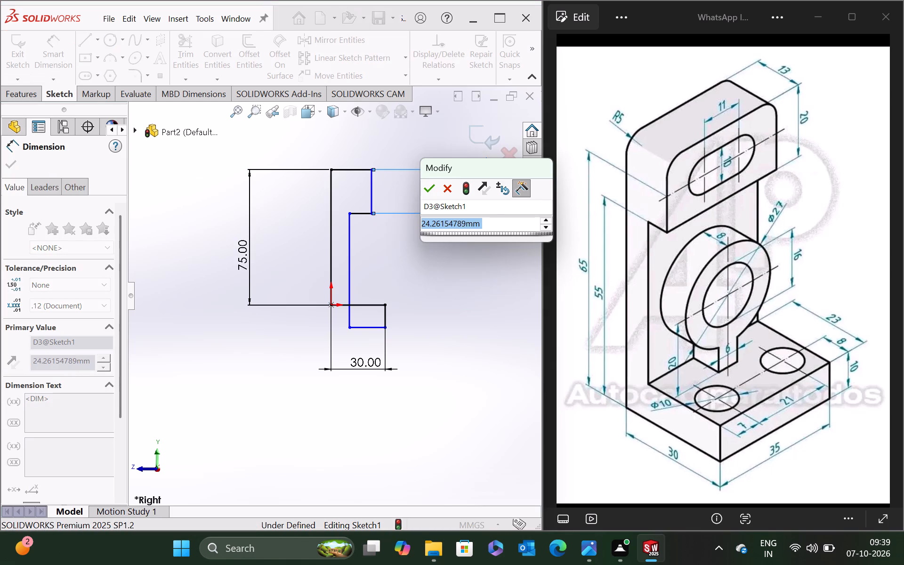
text(20)
key(Return)
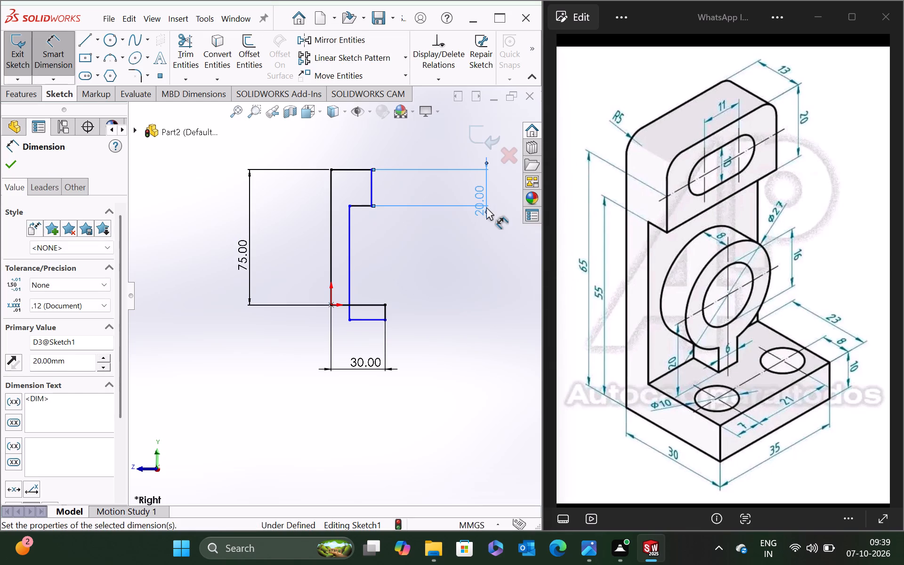
click(348, 244)
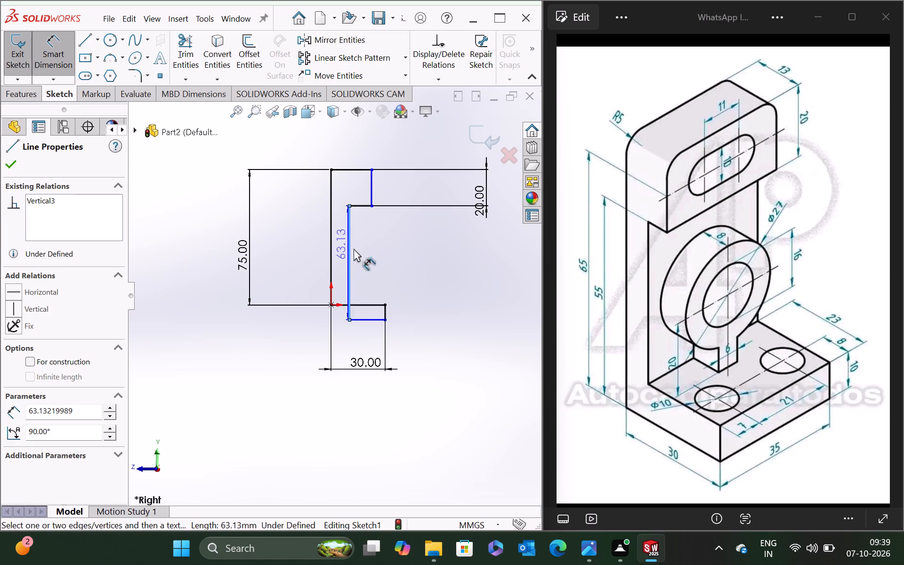
click(462, 253)
text(45)
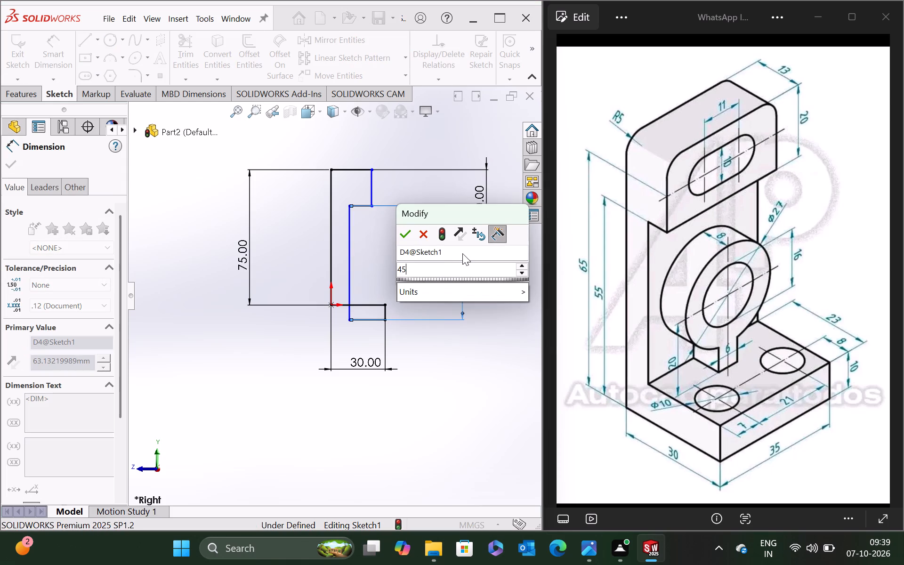
key(Return)
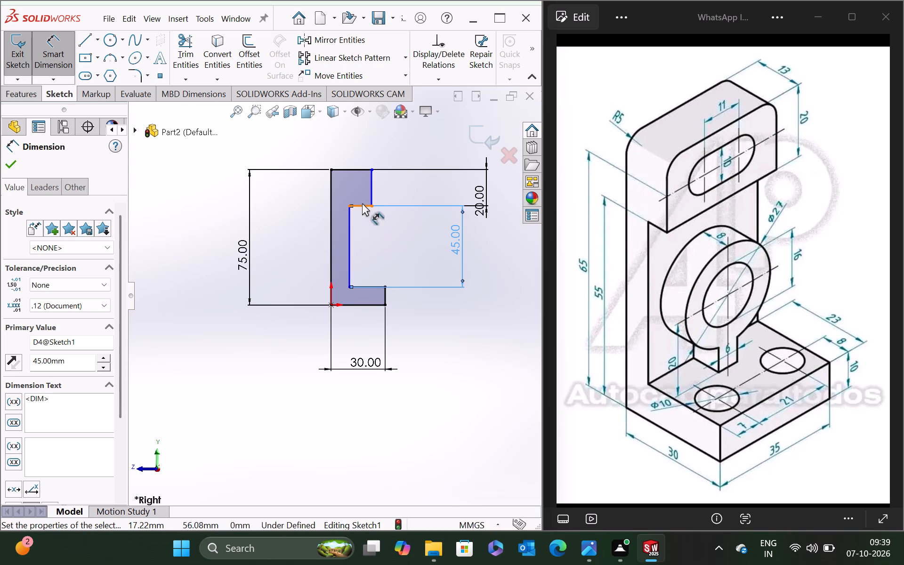
Dimension the profile's top edge to 13 mm and the short horizontal edge beneath the upper block to 6 mm.
click(359, 169)
click(360, 149)
text(13)
key(Return)
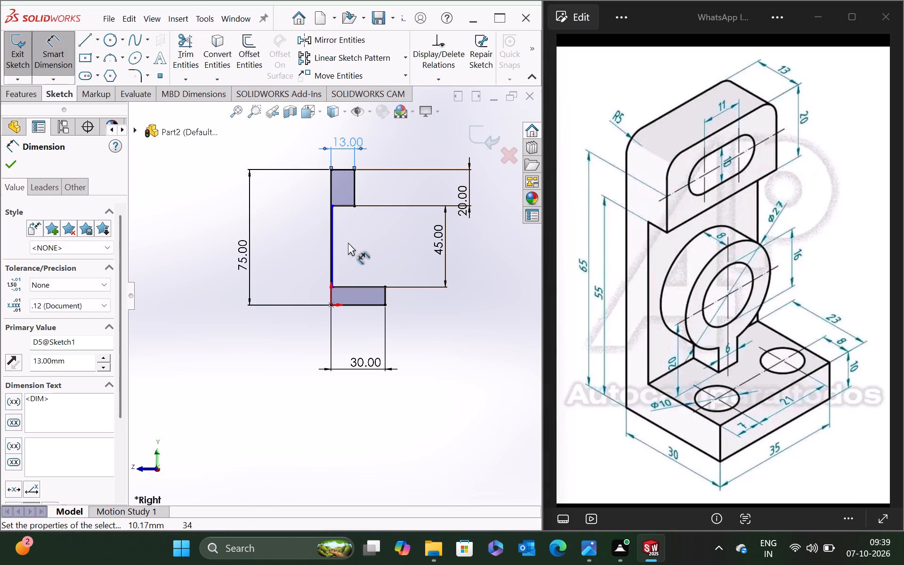
scroll(344, 217, down, 4)
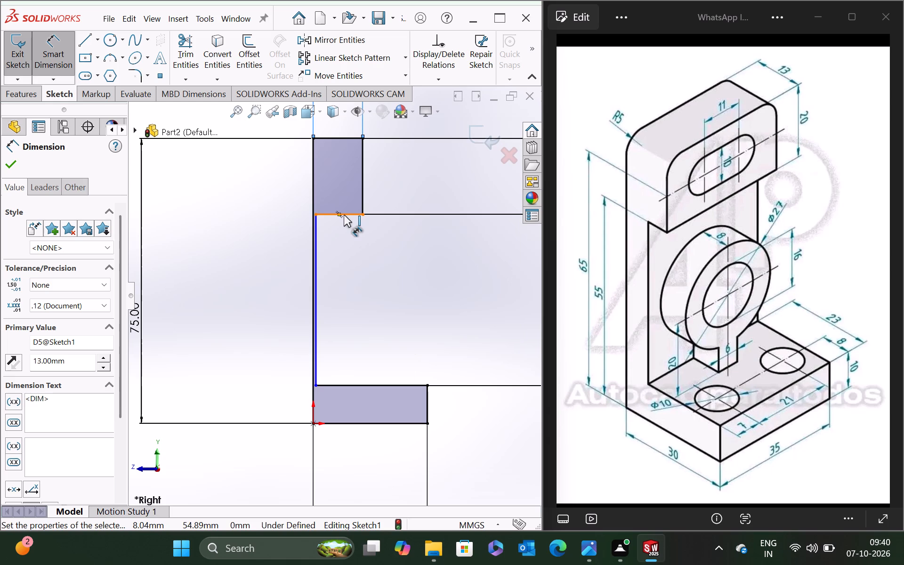
click(344, 215)
click(352, 270)
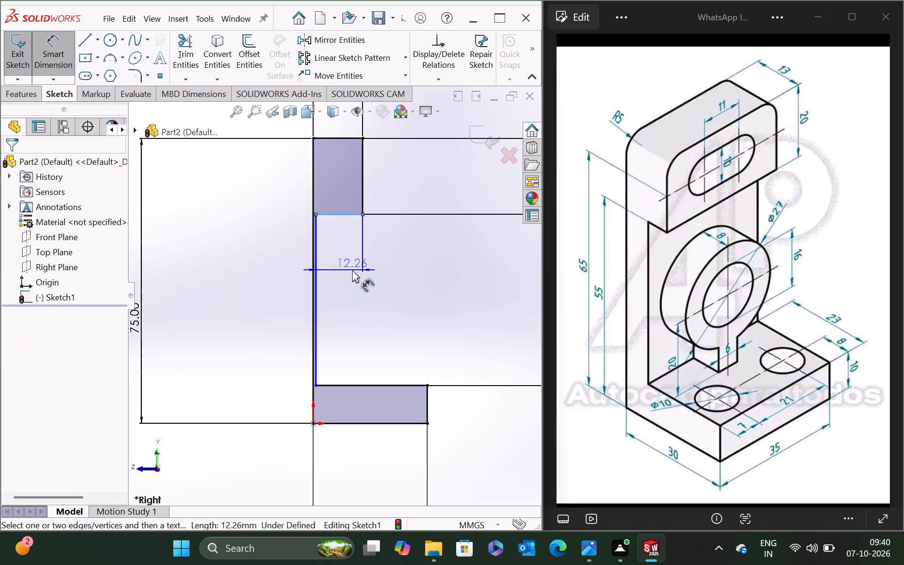
key(6)
key(Return)
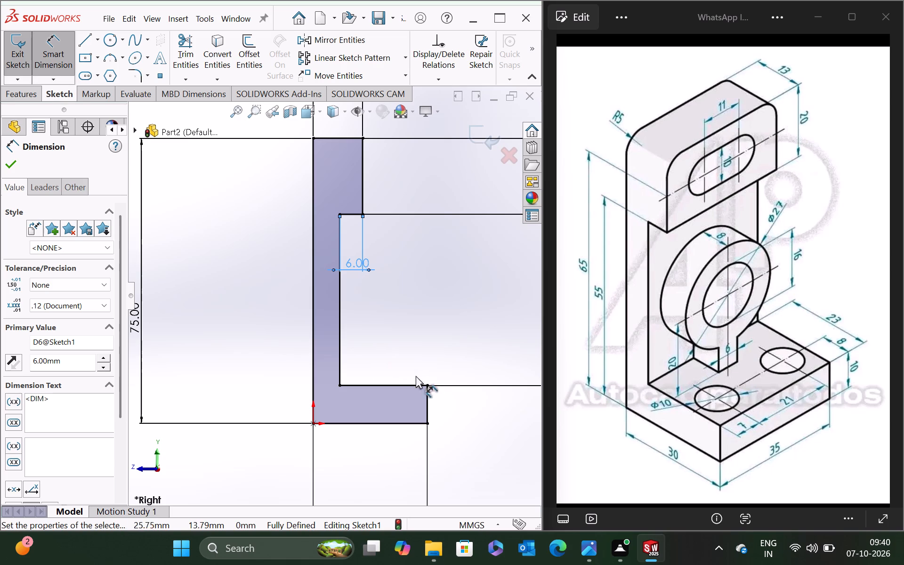
scroll(460, 406, up, 4)
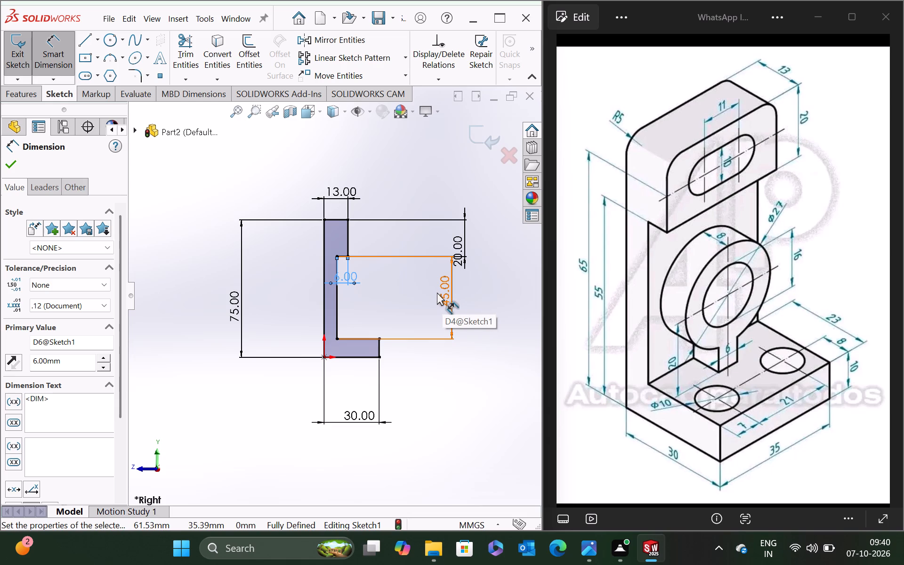
Extrude the bracket profile 35 mm with the Mid Plane end condition.
click(376, 312)
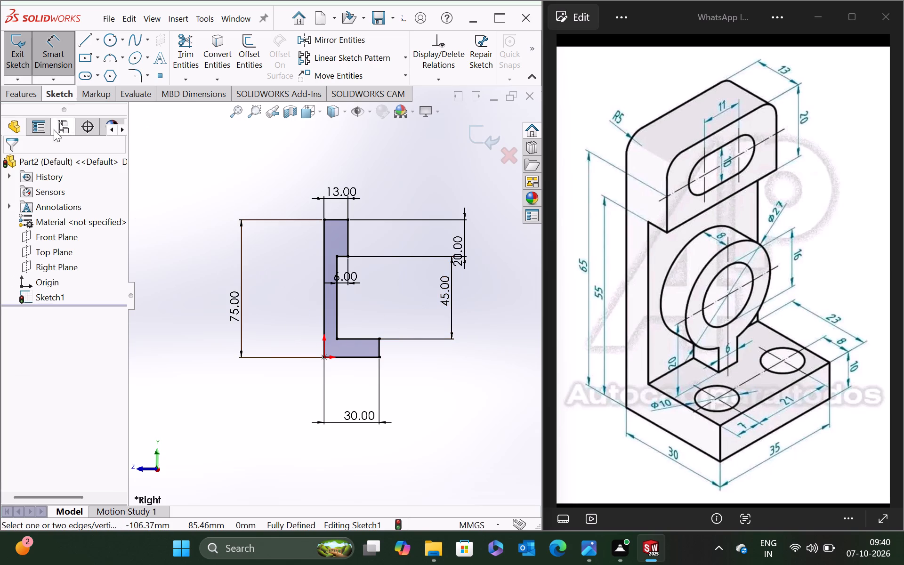
click(49, 64)
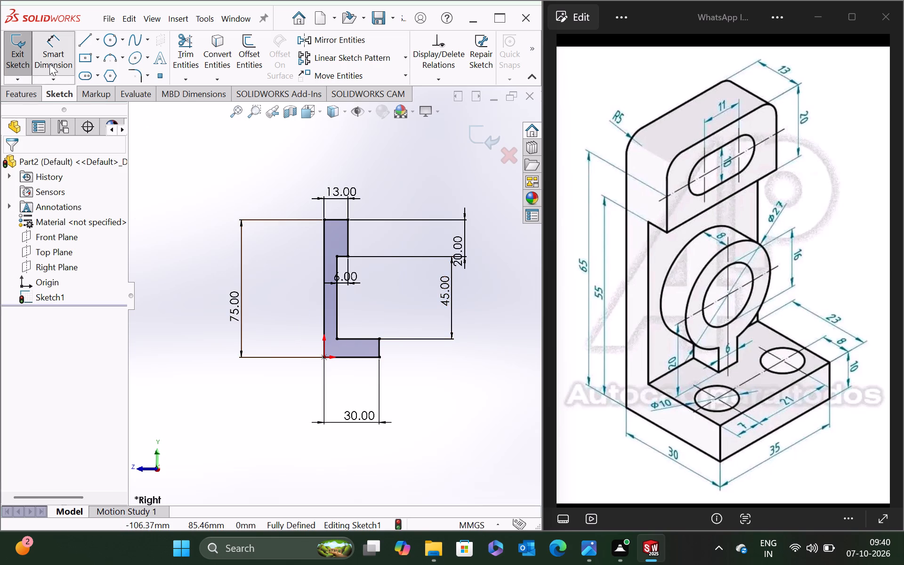
click(27, 98)
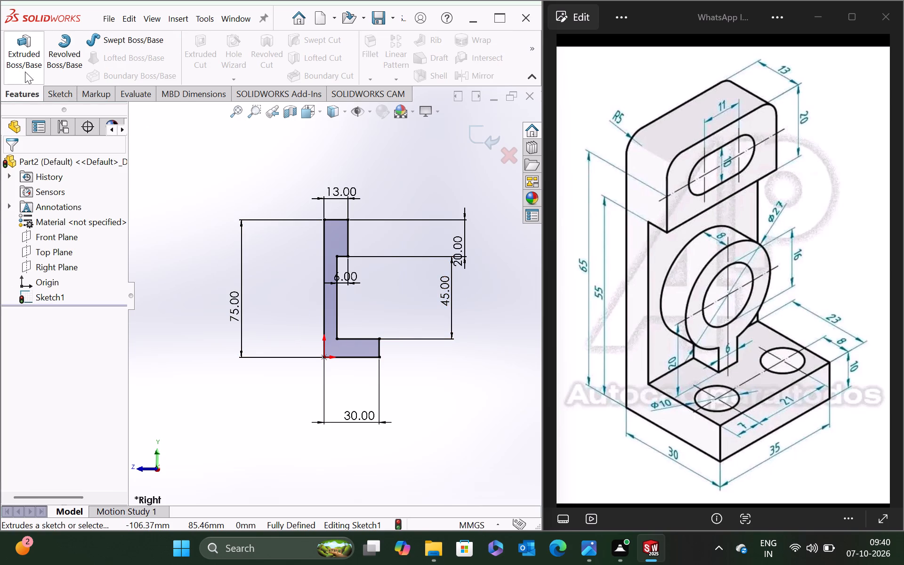
click(25, 72)
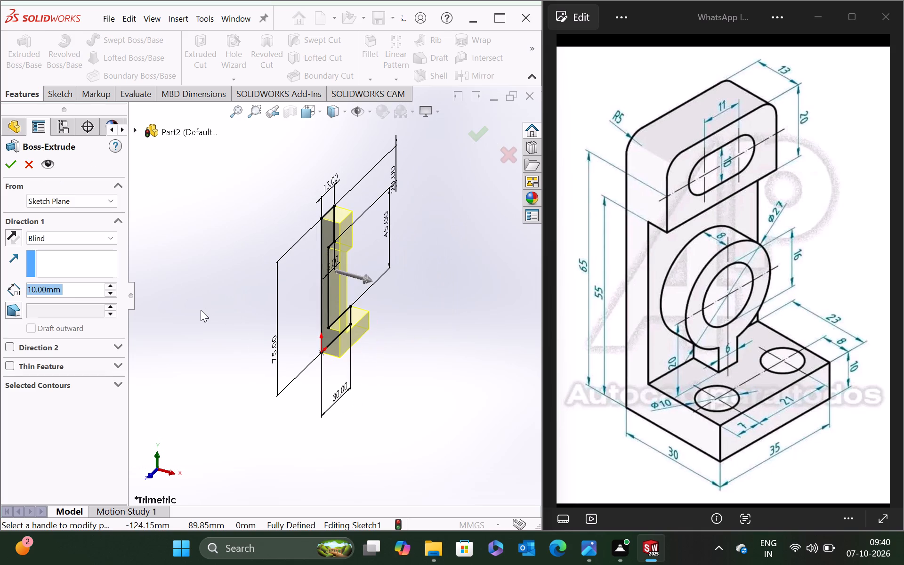
click(88, 235)
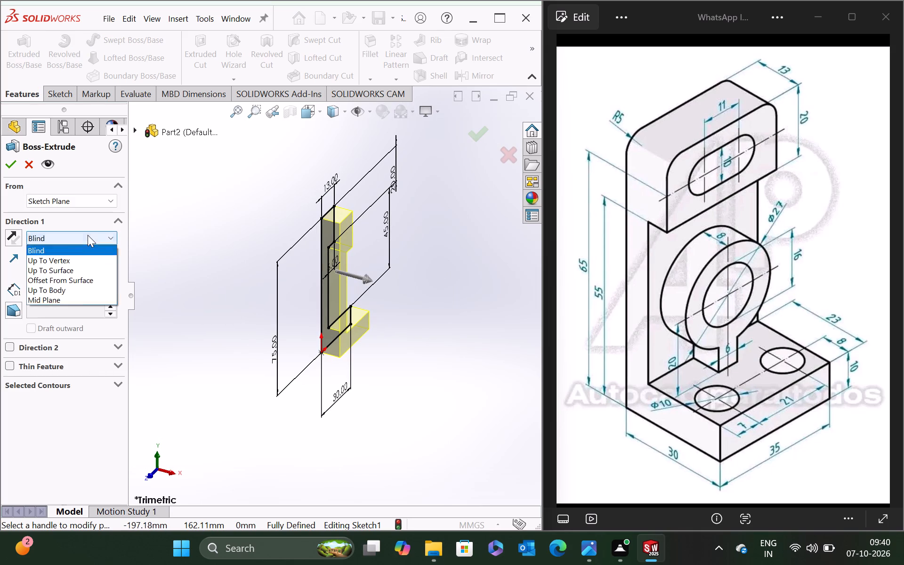
click(81, 299)
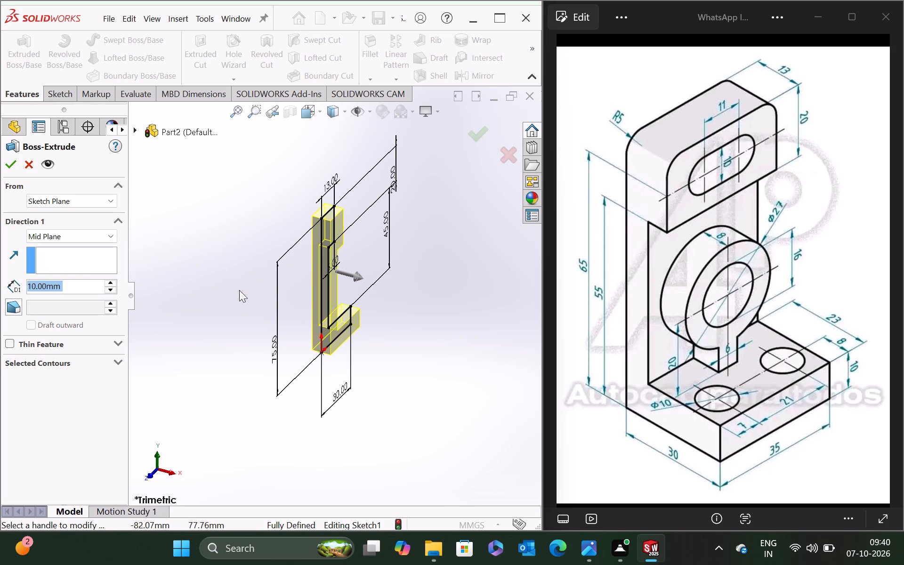
drag(73, 283, 72, 283)
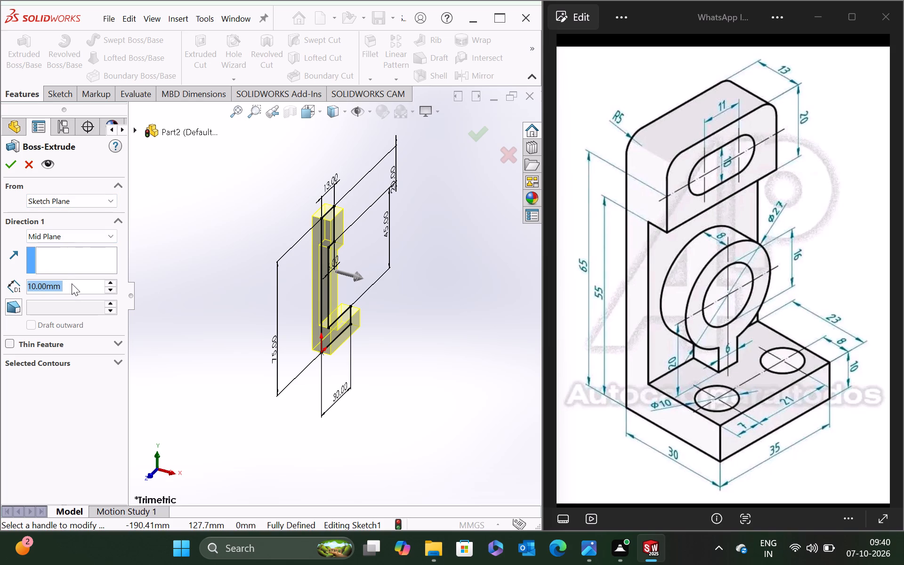
drag(72, 283, 63, 286)
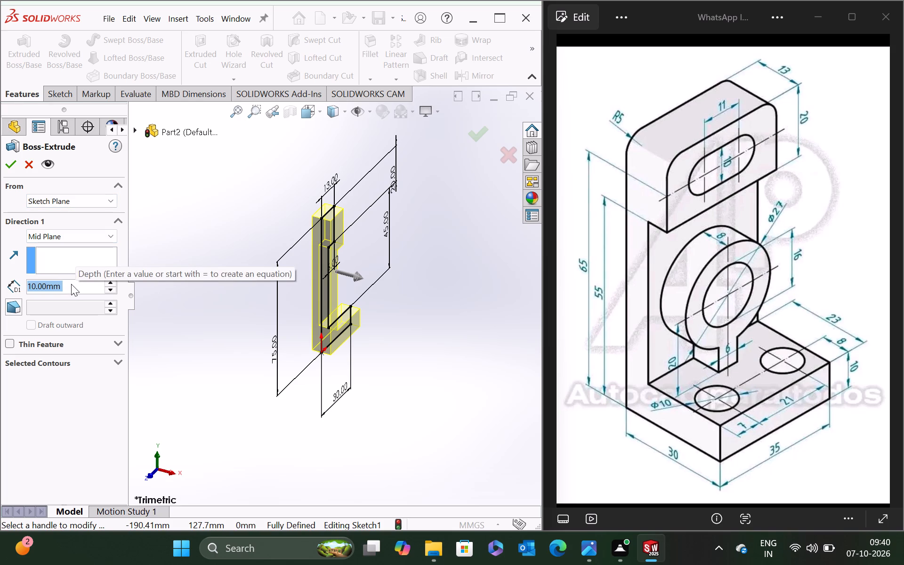
text(35)
key(Return)
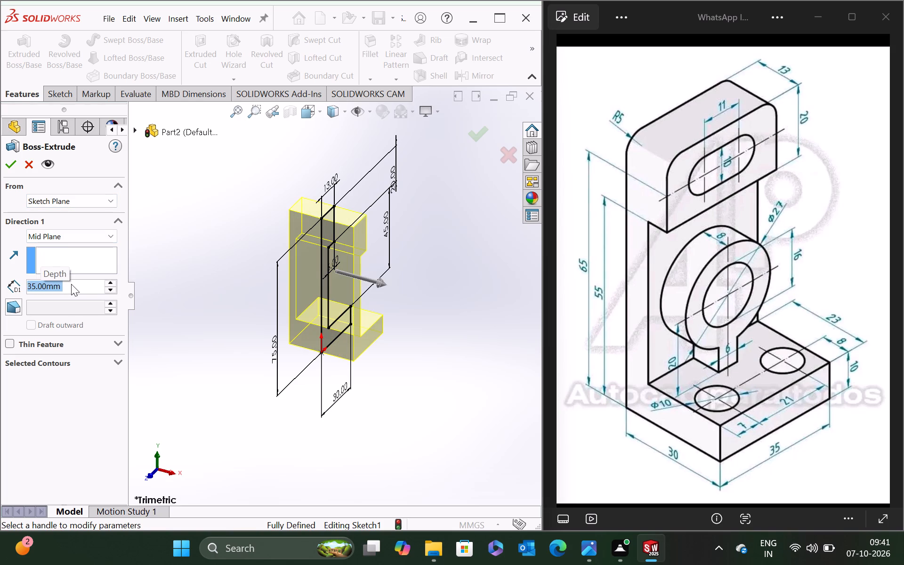
click(11, 169)
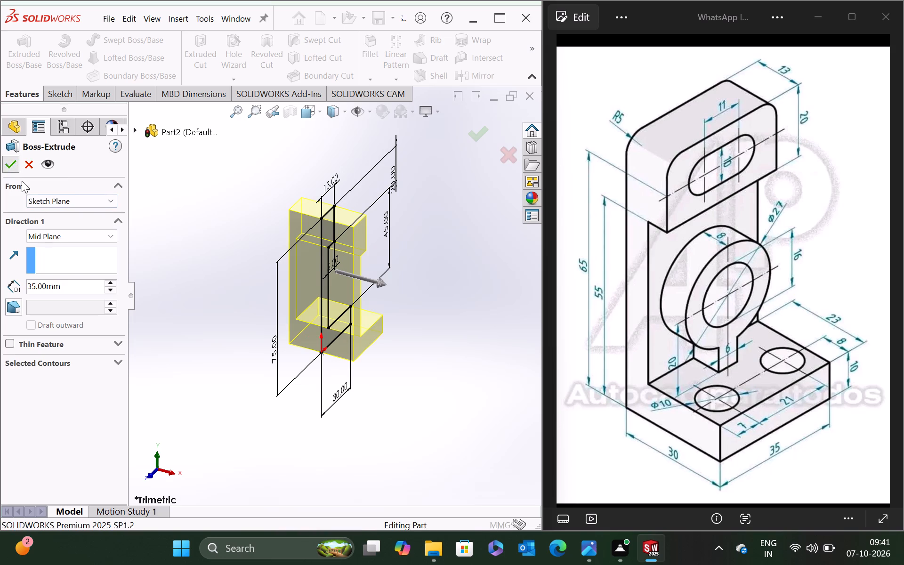
On the upper block's front face, sketch a horizontal centerpoint straight slot, about 24 mm between arc centres and 5 mm wide.
middle_drag(451, 336, 423, 346)
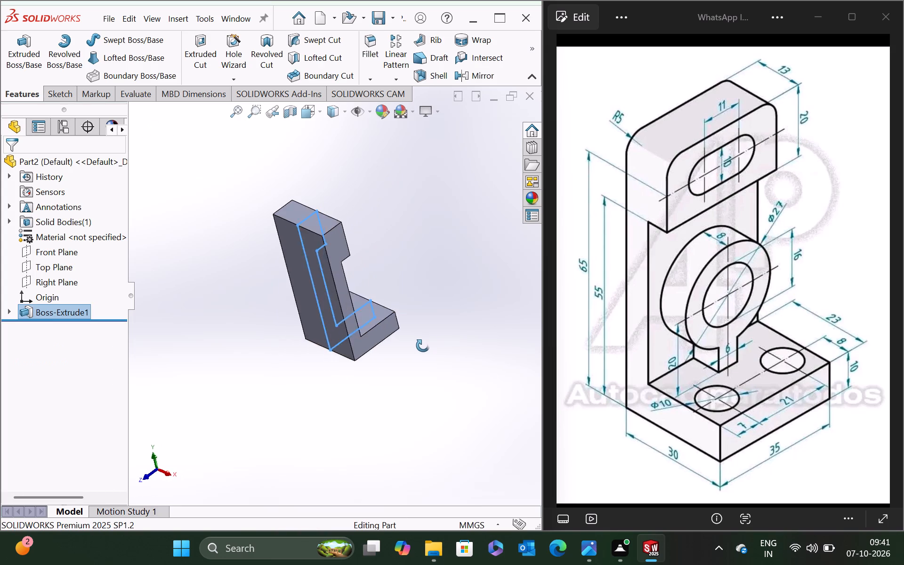
middle_drag(423, 346, 376, 347)
scroll(387, 276, up, 2)
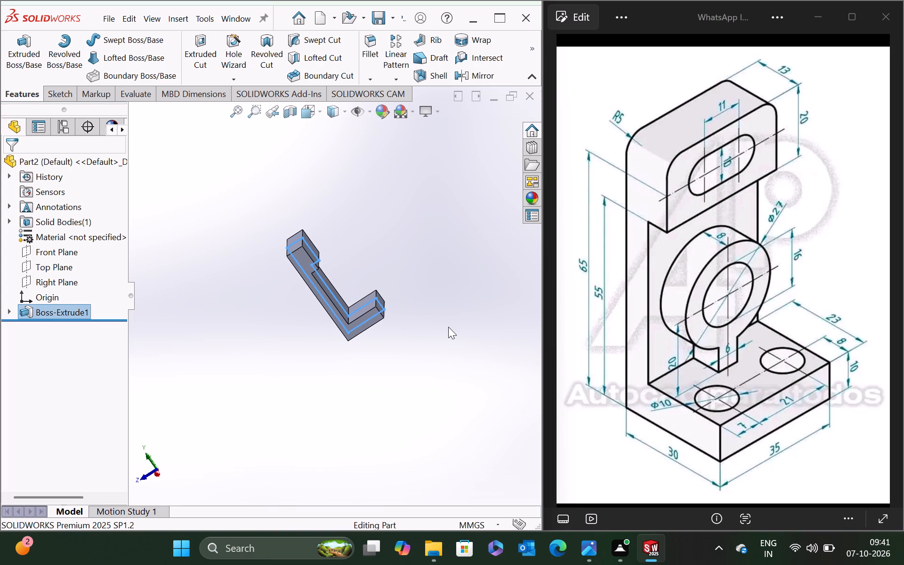
middle_drag(448, 327, 355, 398)
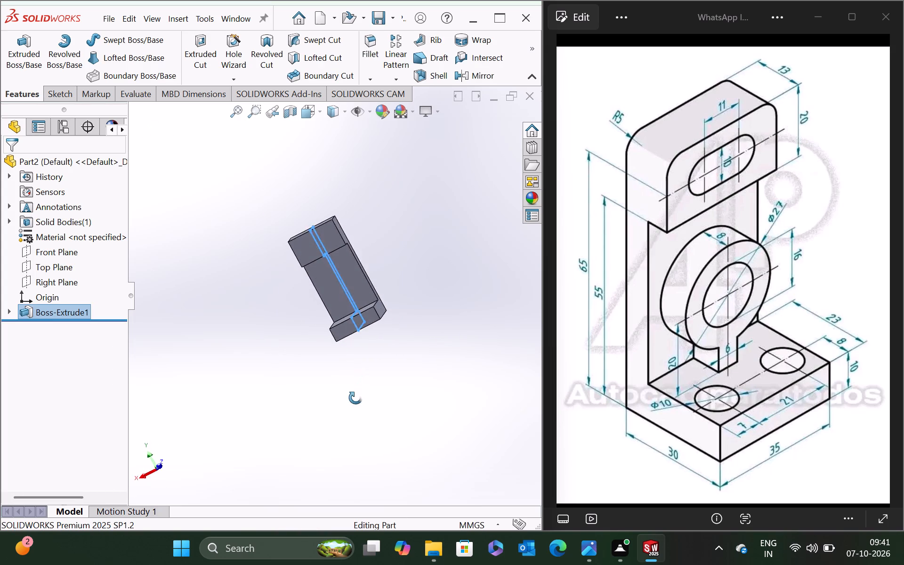
middle_drag(355, 398, 368, 400)
right_click(336, 238)
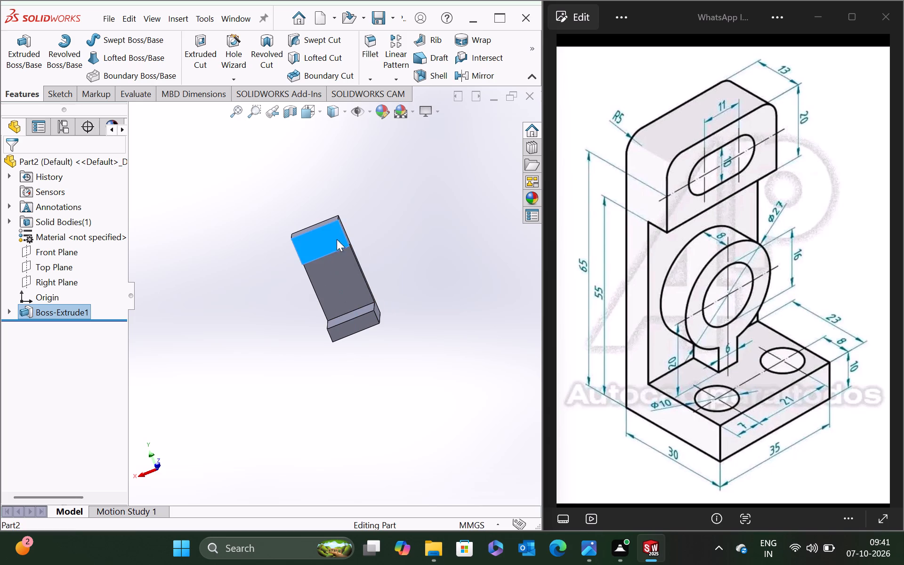
click(372, 218)
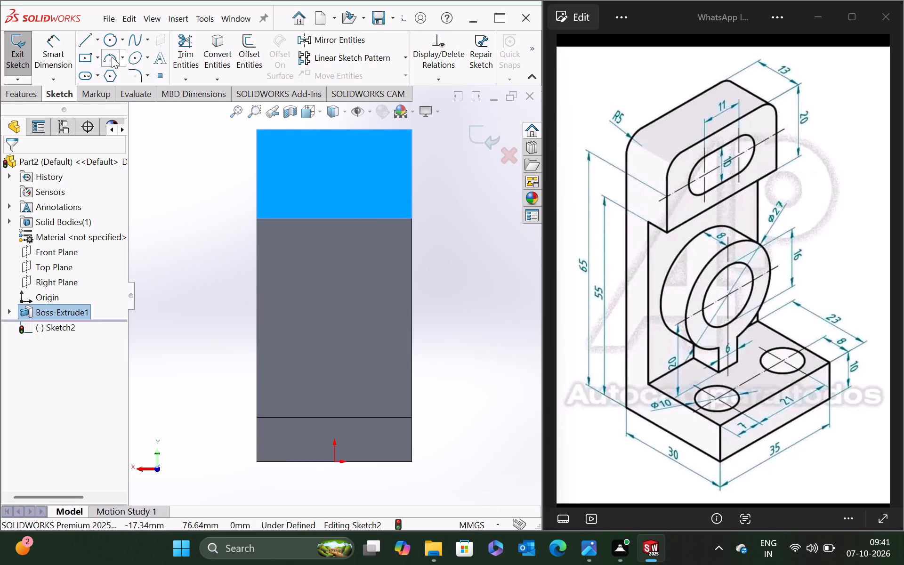
click(88, 79)
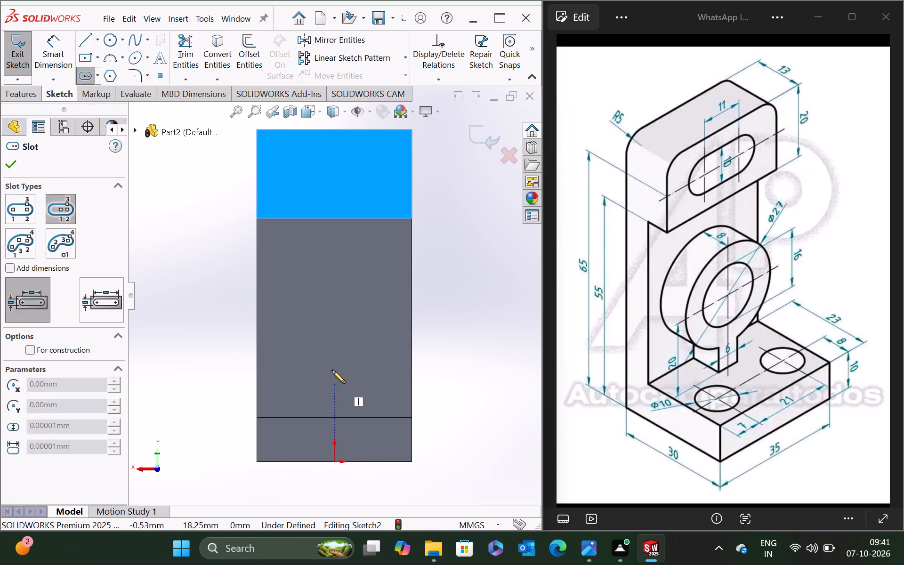
click(333, 176)
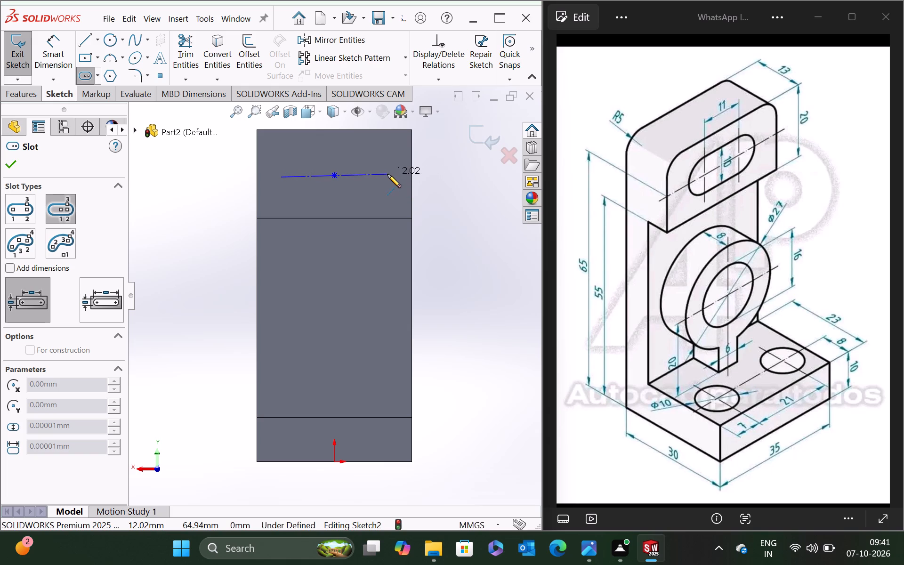
click(387, 177)
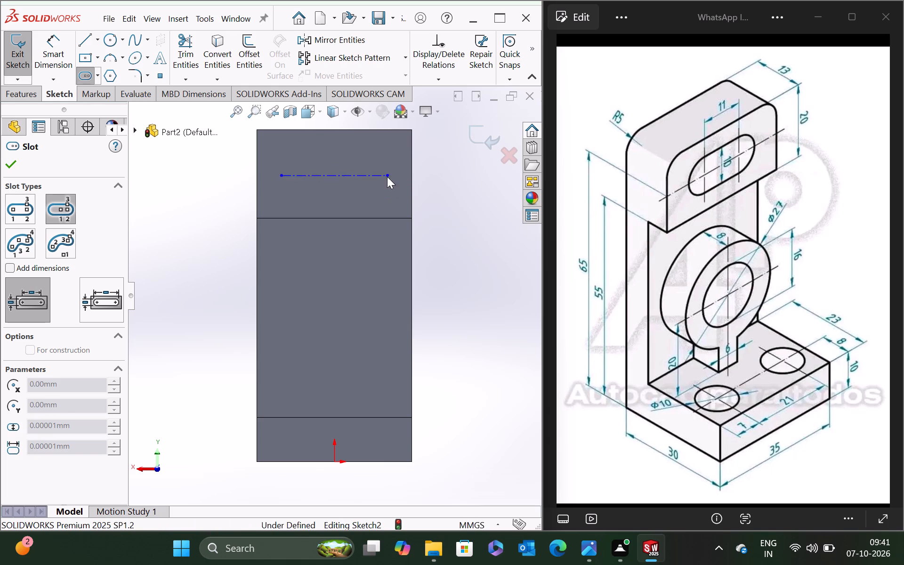
click(388, 165)
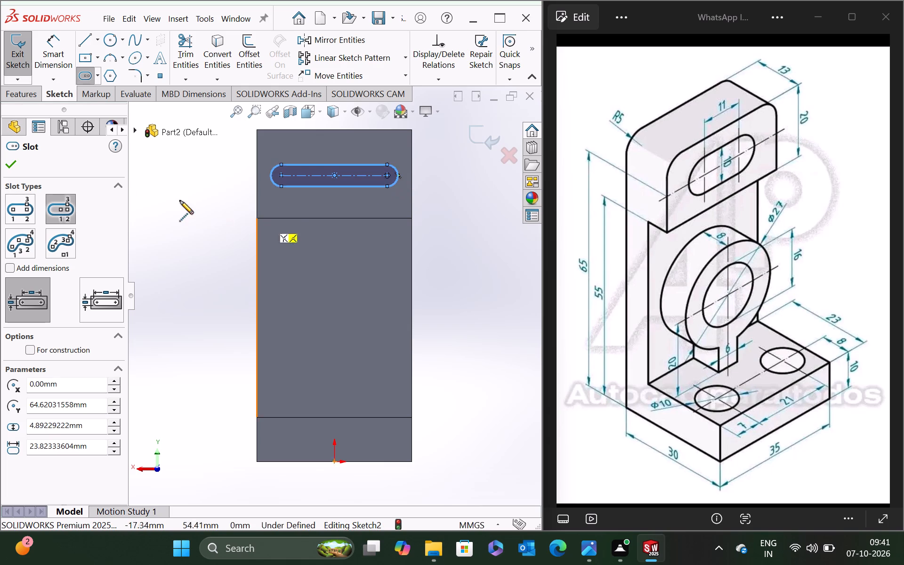
click(13, 164)
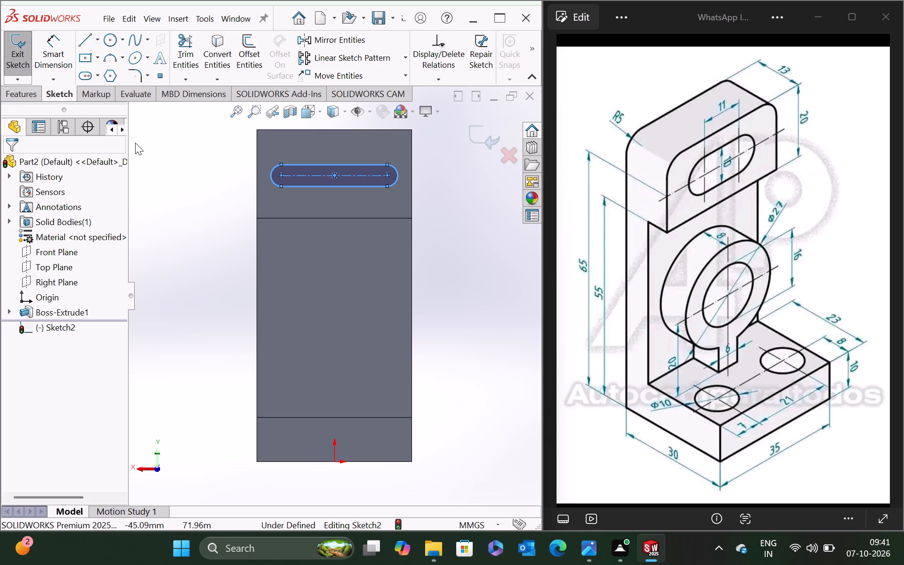
Dimension the slot's end arc to a 5 mm radius and its centre-to-centre distance to 11 mm.
click(65, 52)
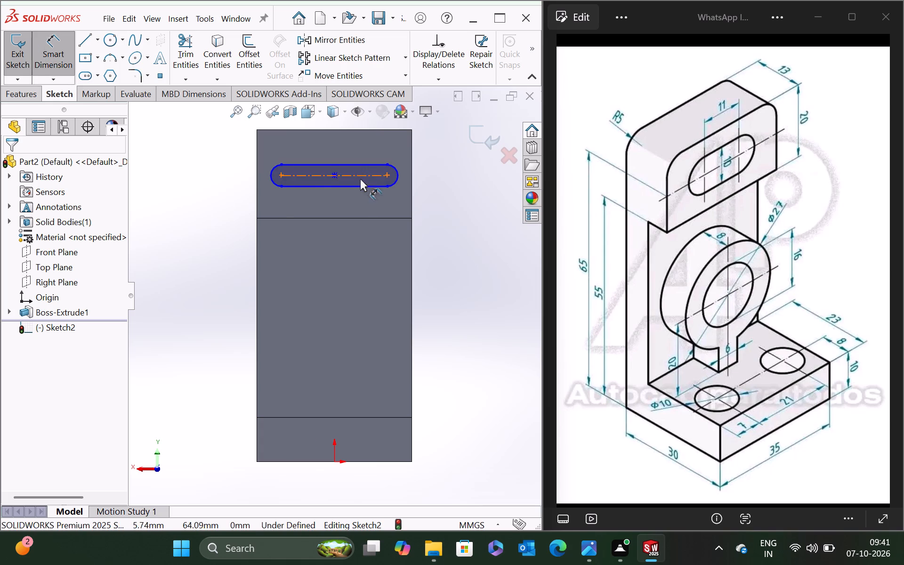
click(396, 173)
click(422, 153)
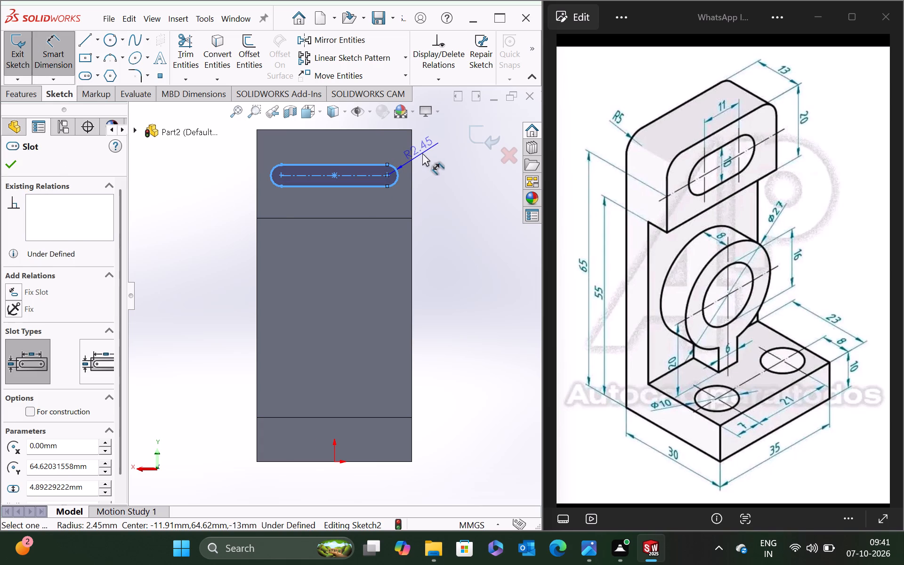
key(5)
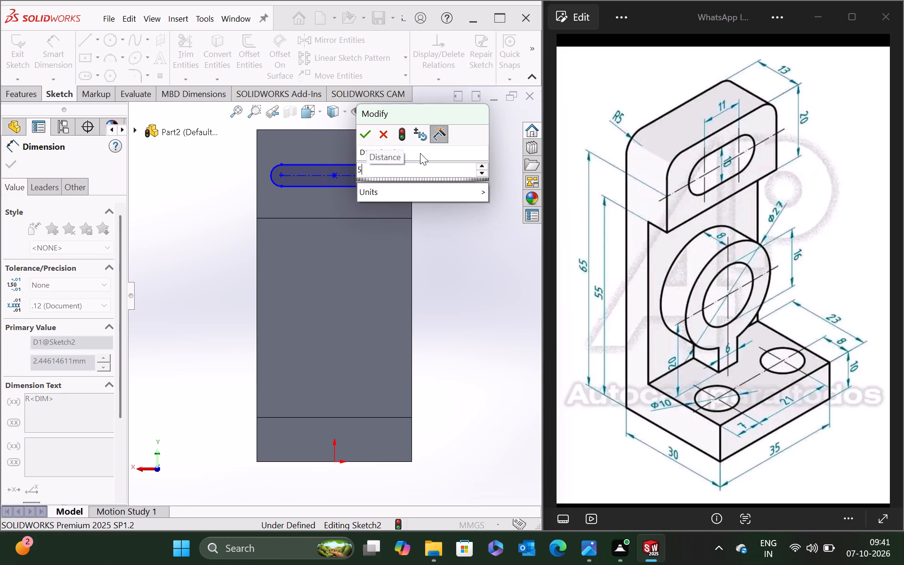
key(Return)
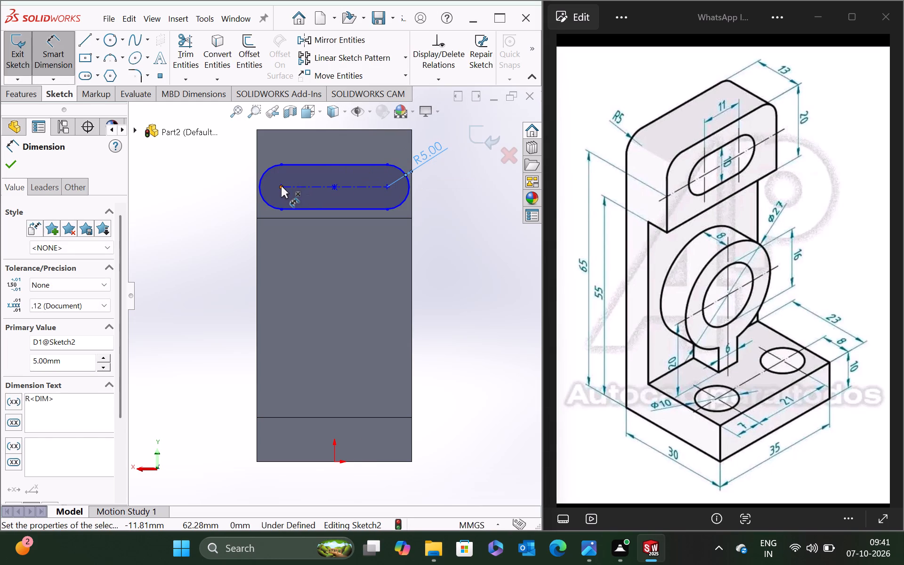
click(281, 186)
click(388, 186)
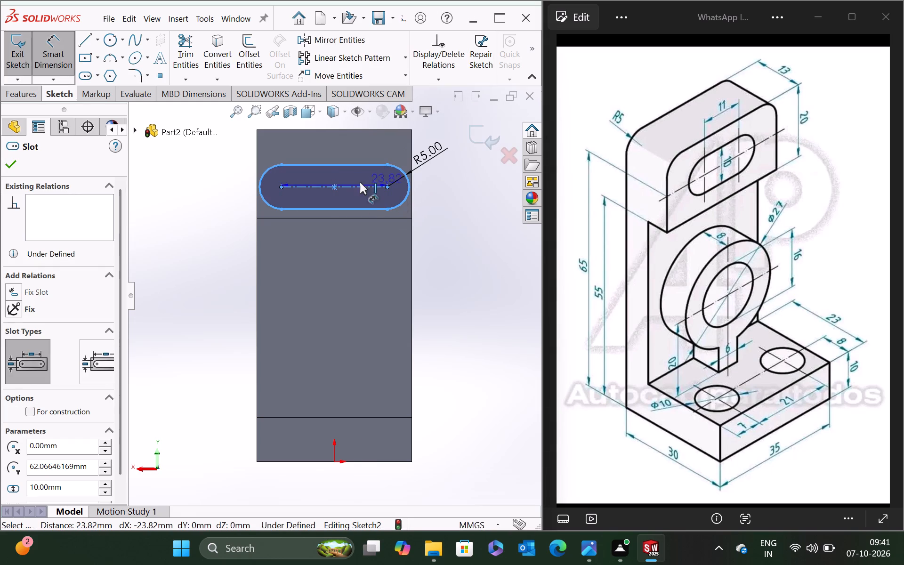
click(347, 127)
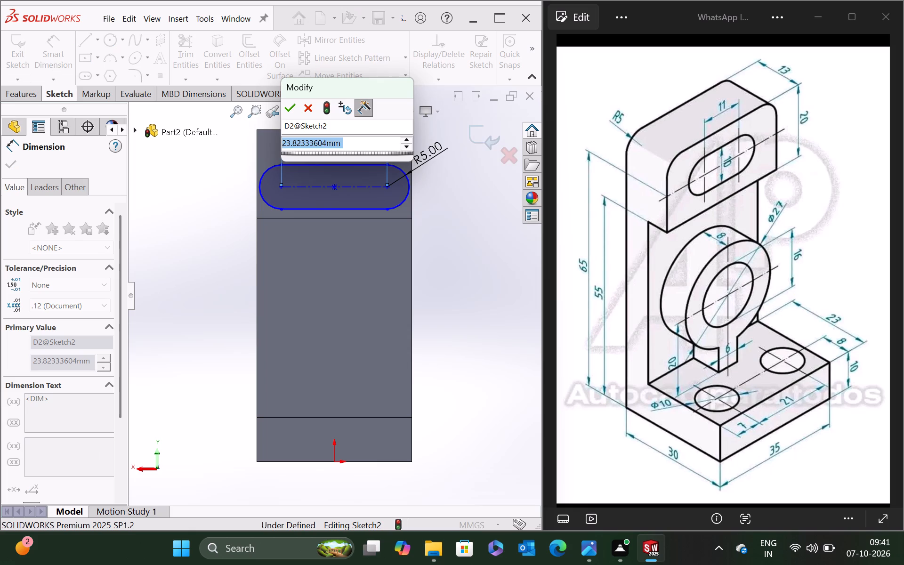
key(1)
key(1)
key(Return)
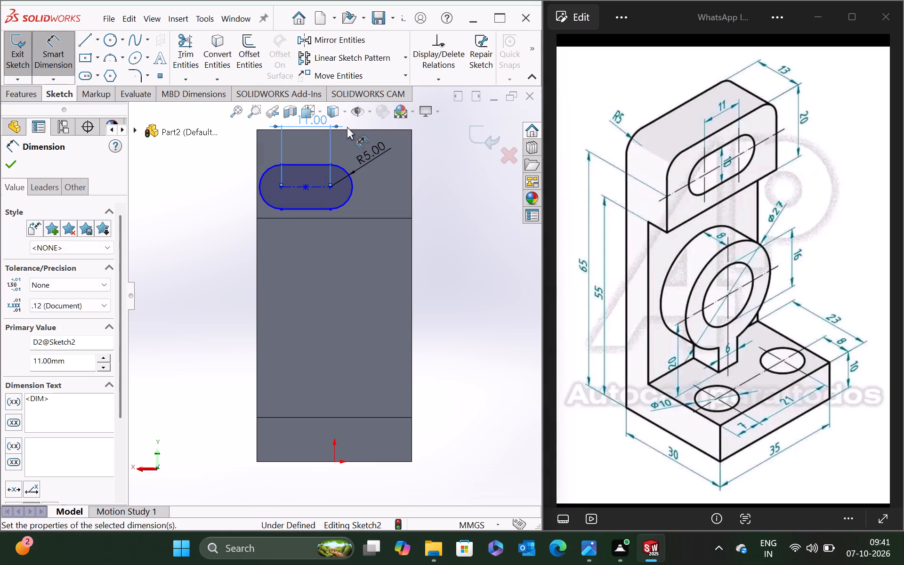
click(10, 169)
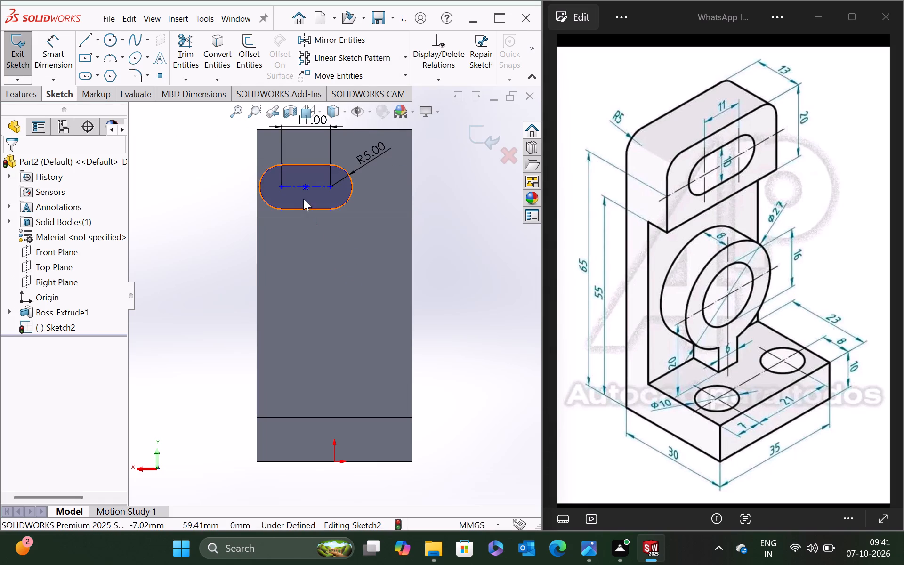
Add a Vertical relation between the slot's centre point and the origin.
ctrl+click(304, 189)
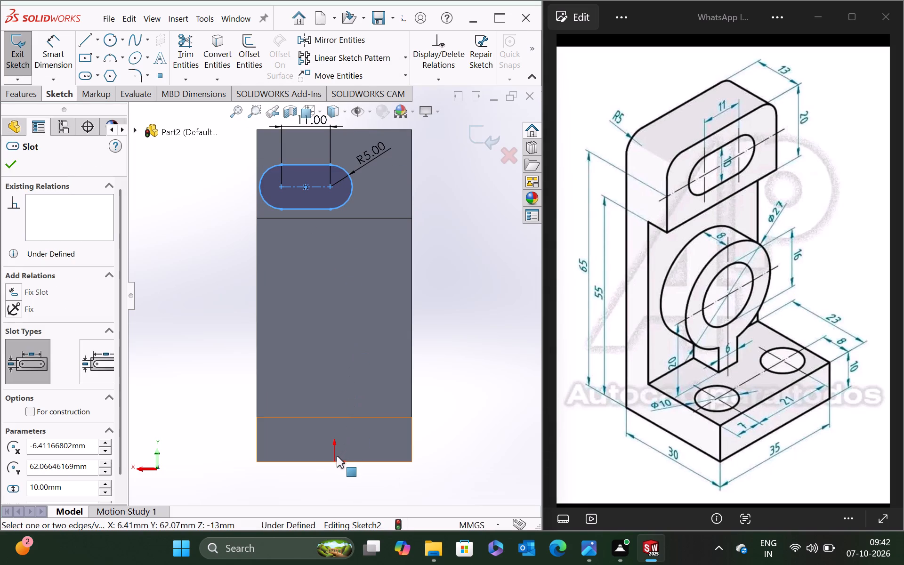
ctrl+click(335, 461)
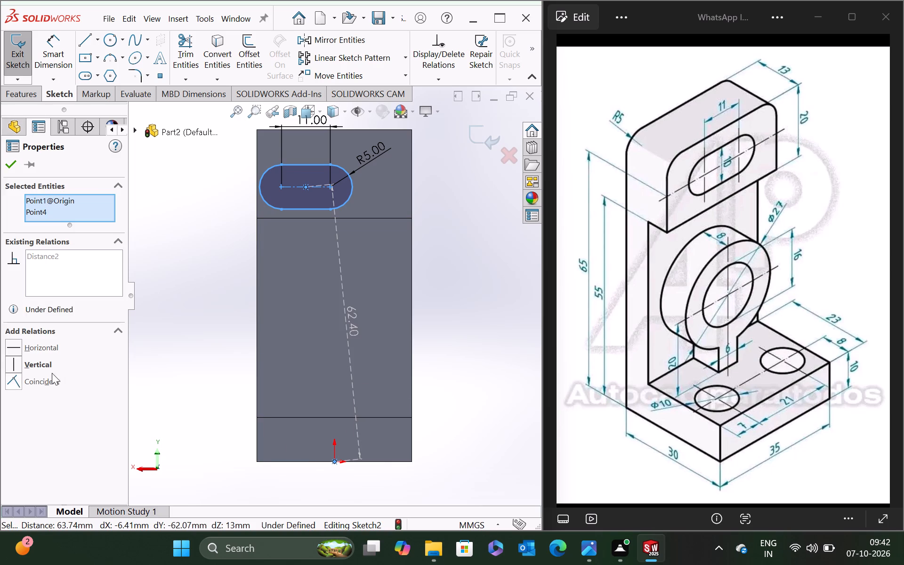
click(16, 366)
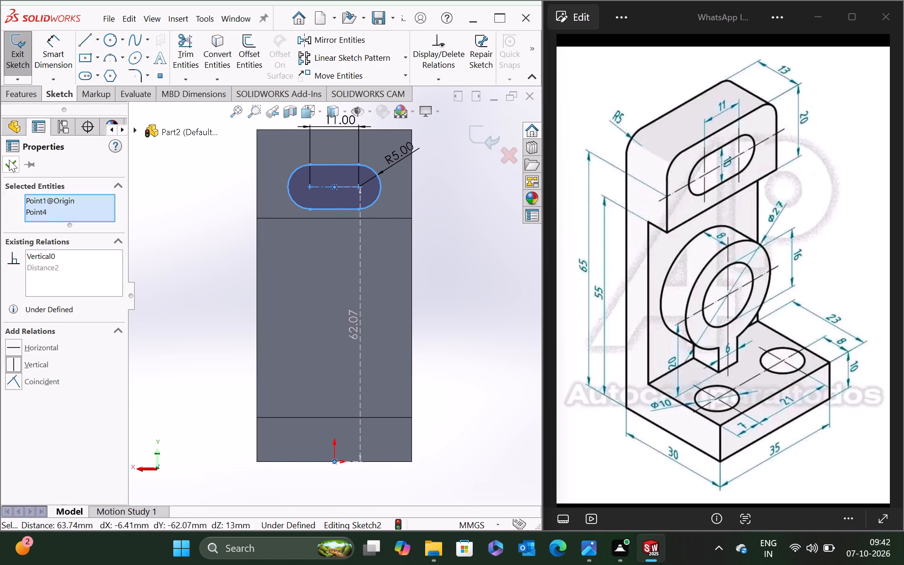
click(8, 164)
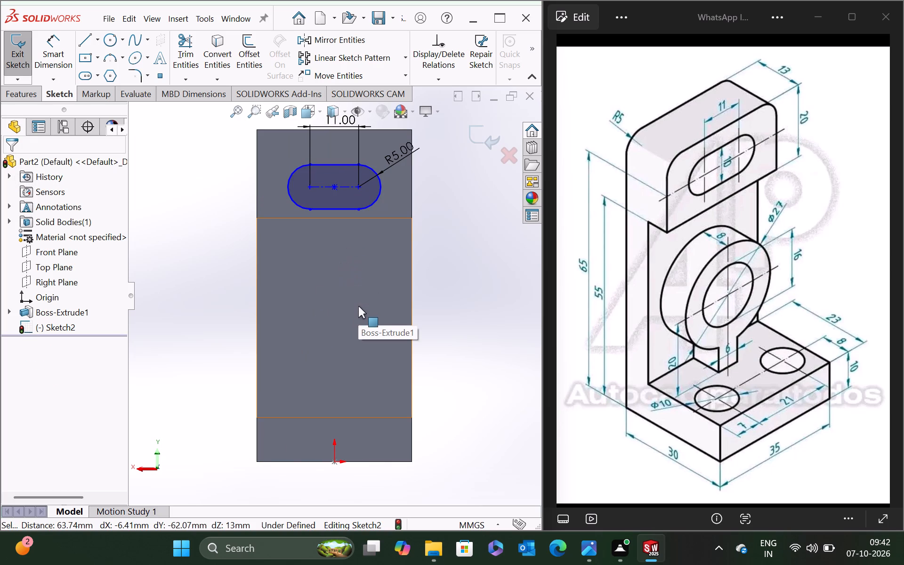
Dimension the slot's centre point at a height of 65 mm from the origin.
click(54, 62)
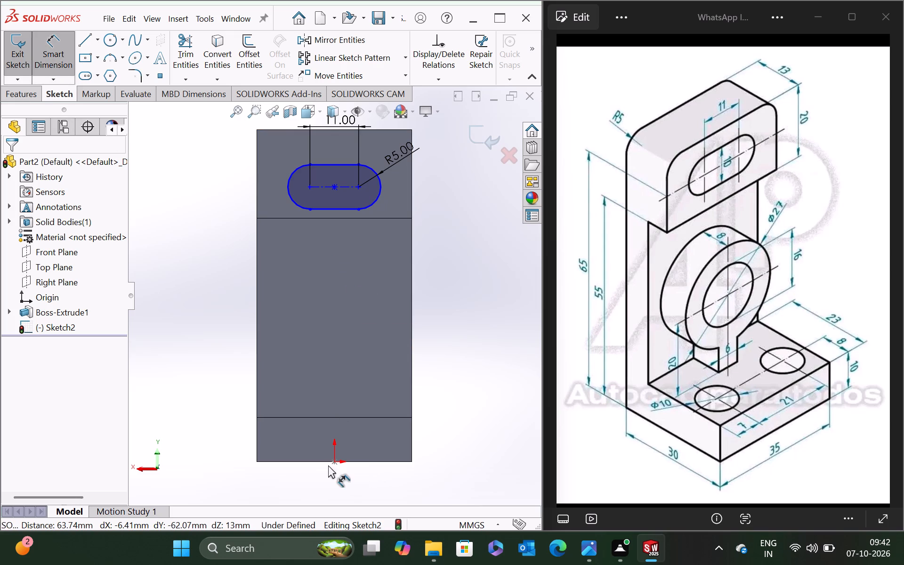
click(333, 461)
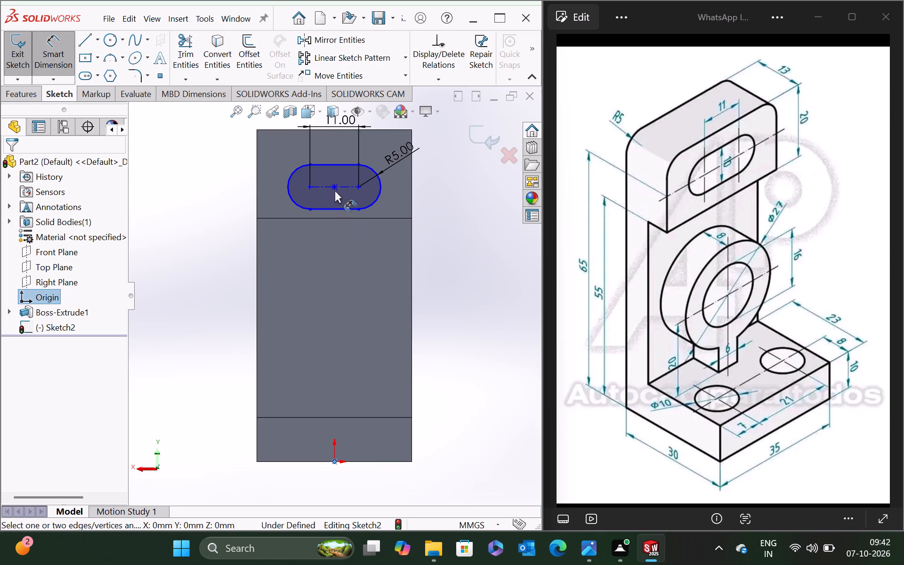
click(334, 186)
click(501, 210)
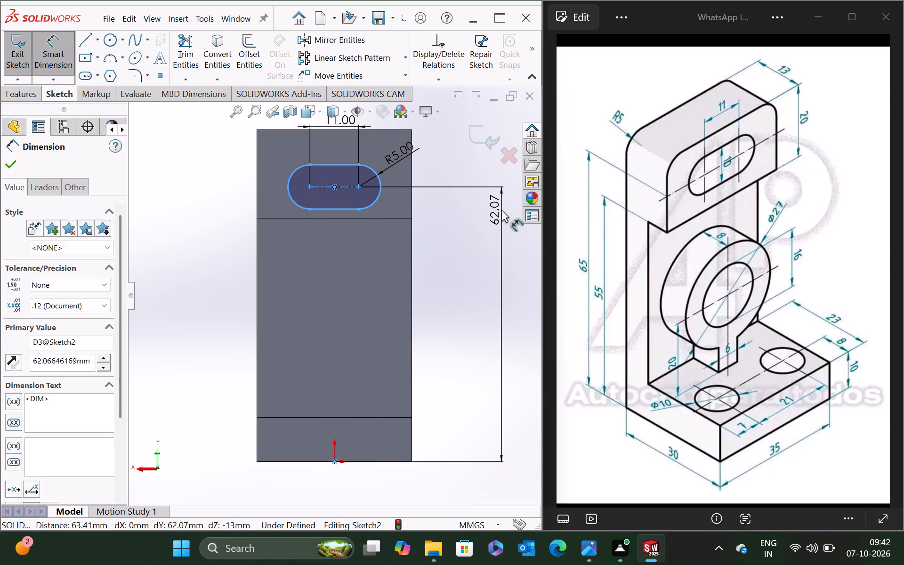
text(65)
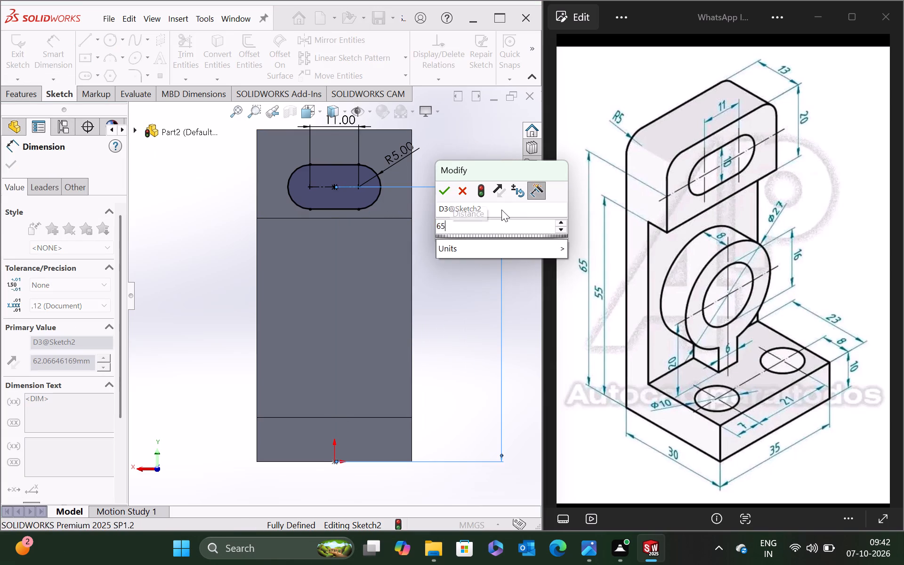
key(Return)
click(8, 170)
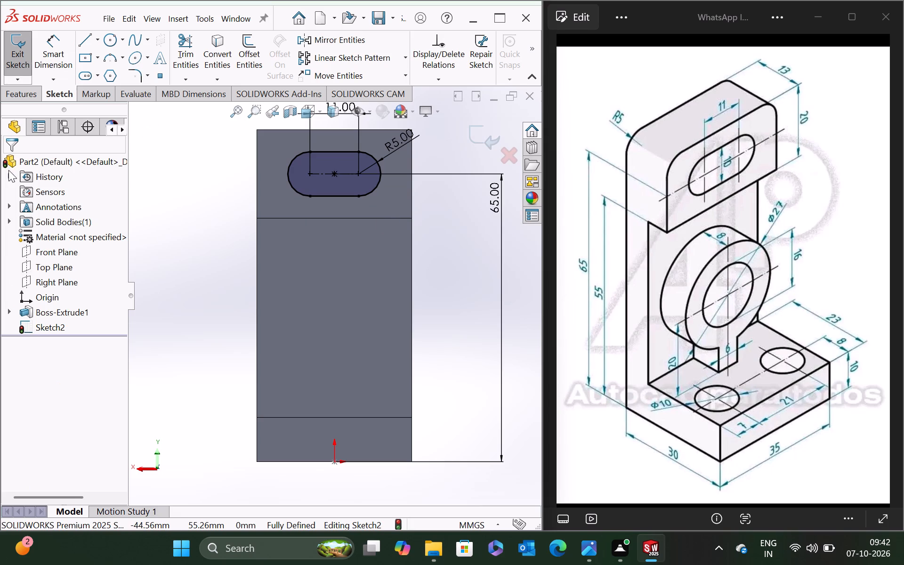
Cut the slot through the upper block with a Blind Extruded Cut of 35 mm.
click(33, 89)
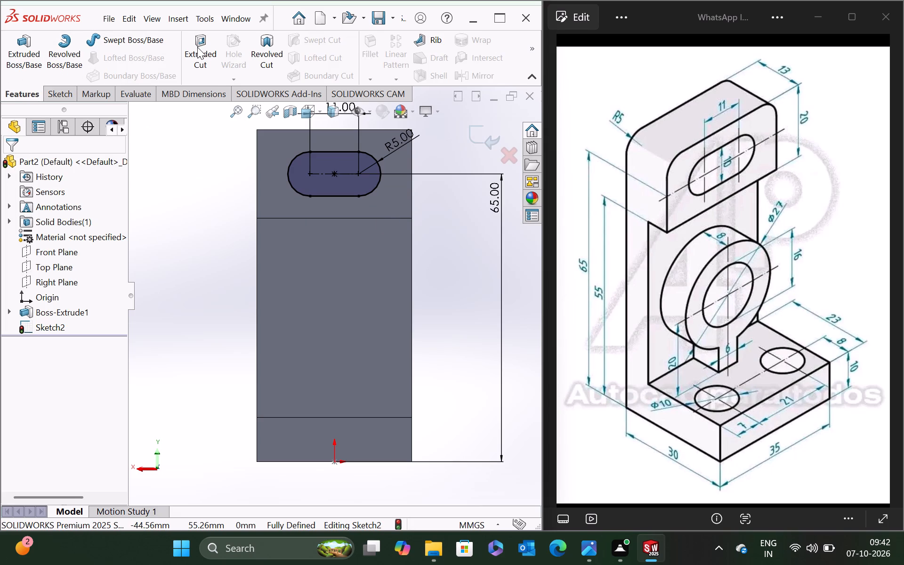
click(197, 47)
middle_drag(458, 269, 423, 280)
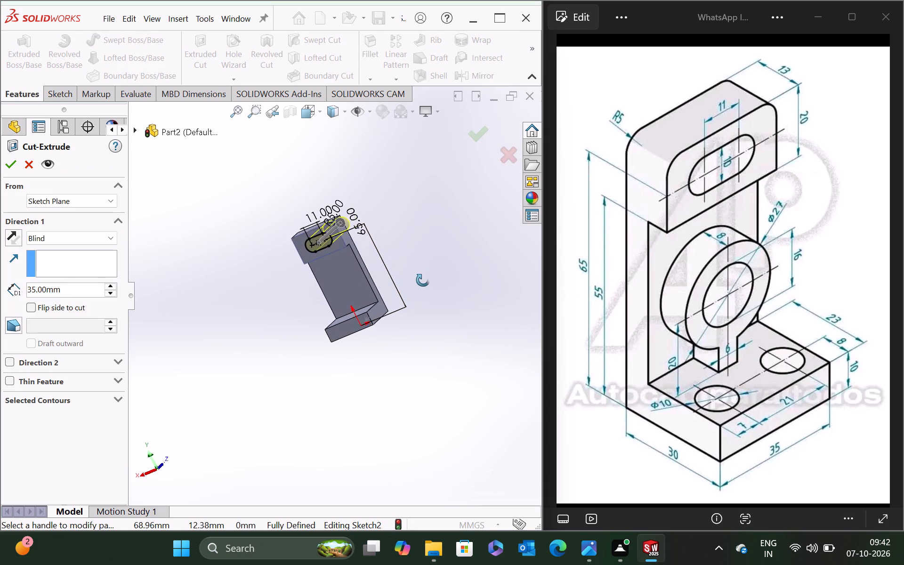
middle_drag(423, 280, 400, 290)
click(9, 164)
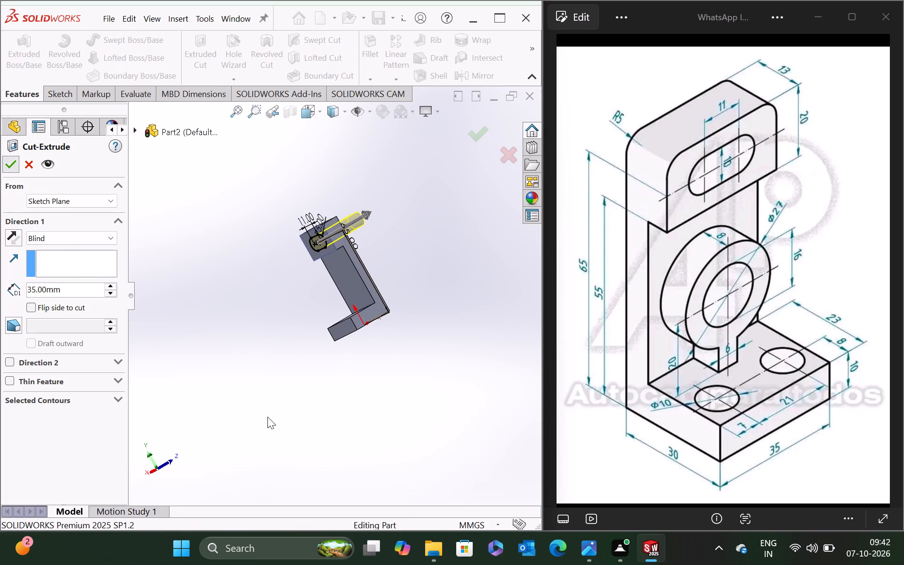
On the upright's recessed front face, sketch two concentric circles about 30 mm above the origin, with radii about 11 mm and 5 mm.
middle_drag(367, 401, 420, 371)
scroll(355, 292, down, 1)
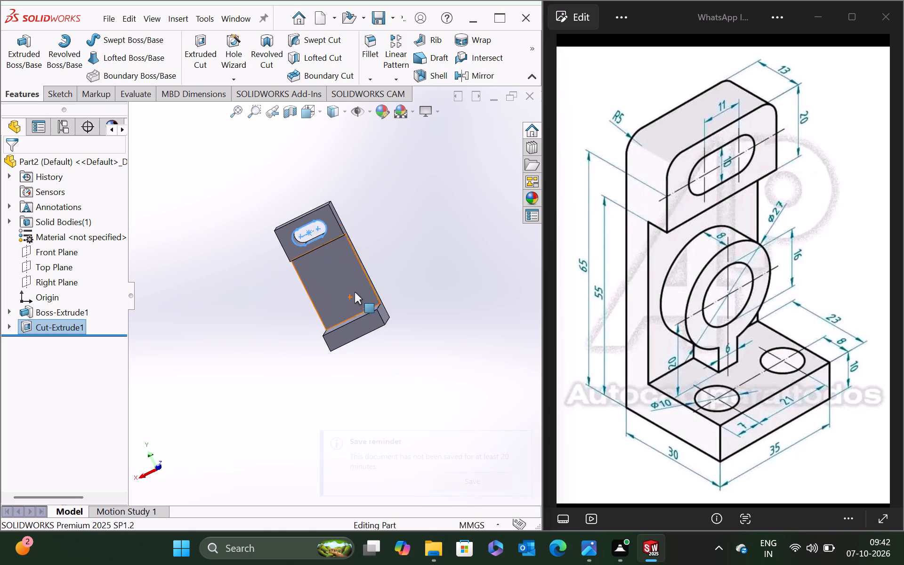
scroll(355, 292, down, 4)
scroll(347, 336, up, 2)
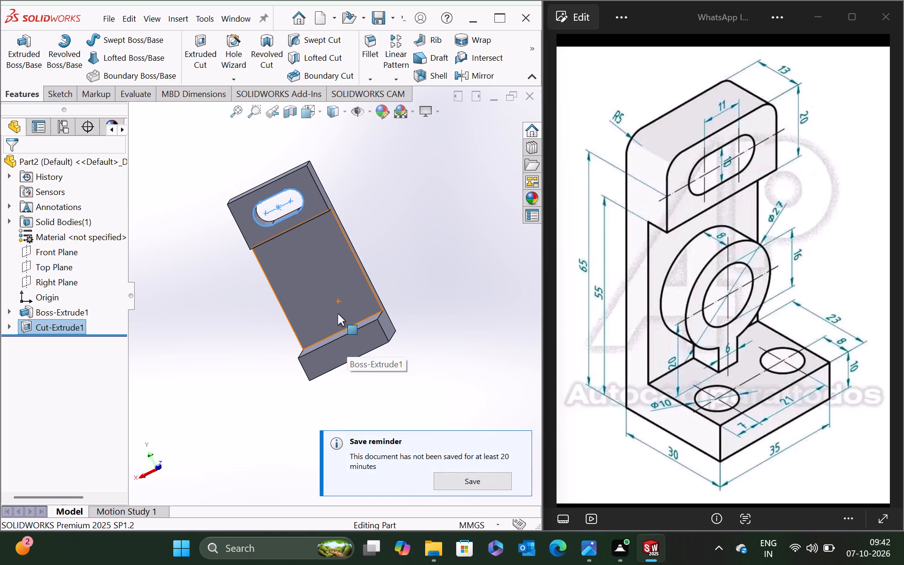
right_click(338, 314)
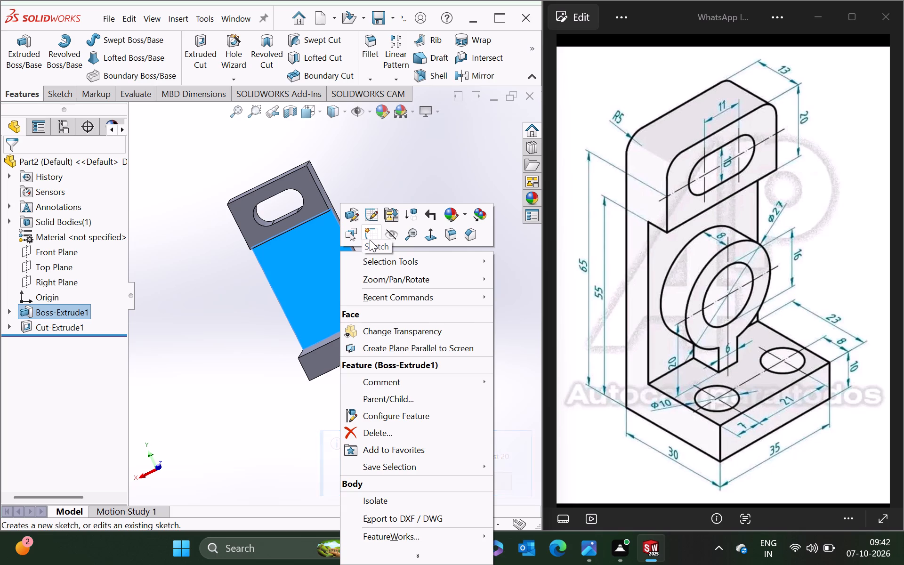
click(369, 240)
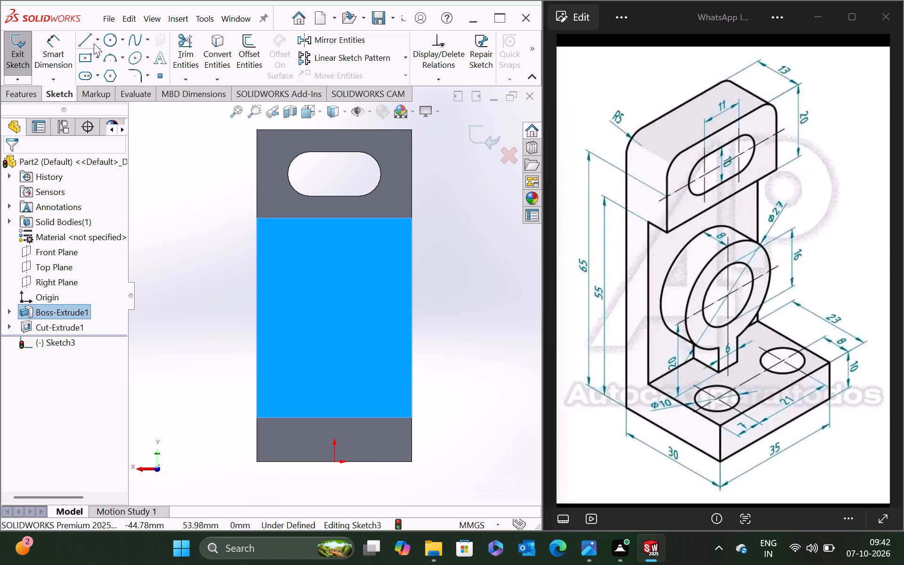
click(112, 40)
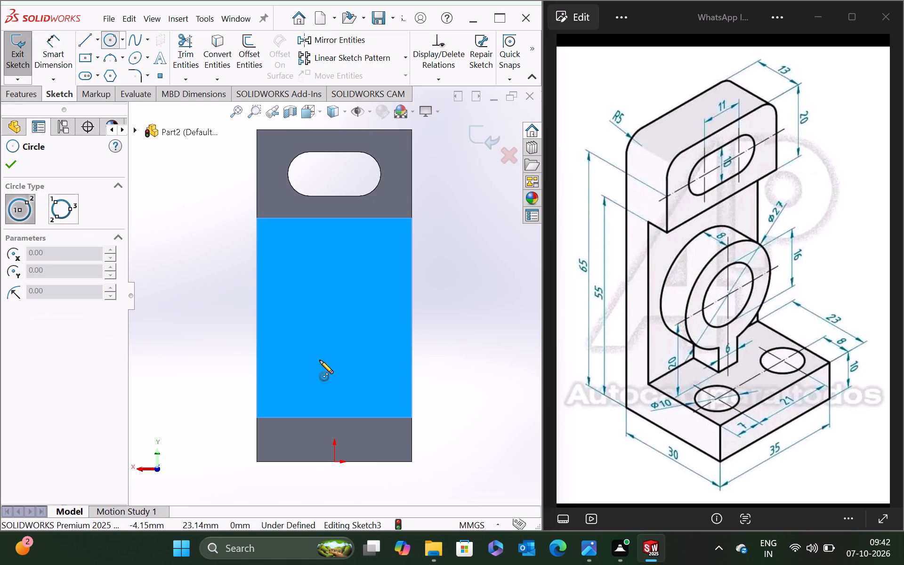
click(336, 330)
click(379, 348)
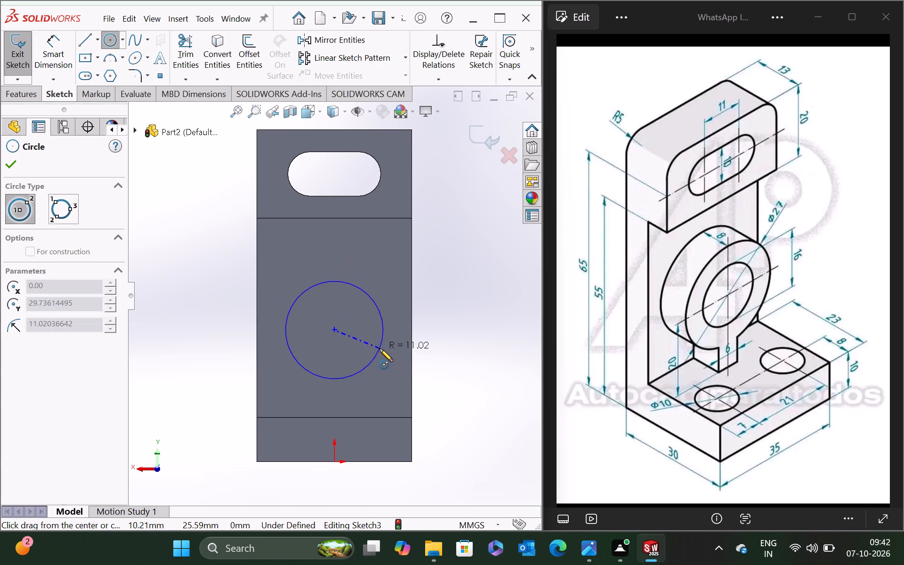
click(337, 329)
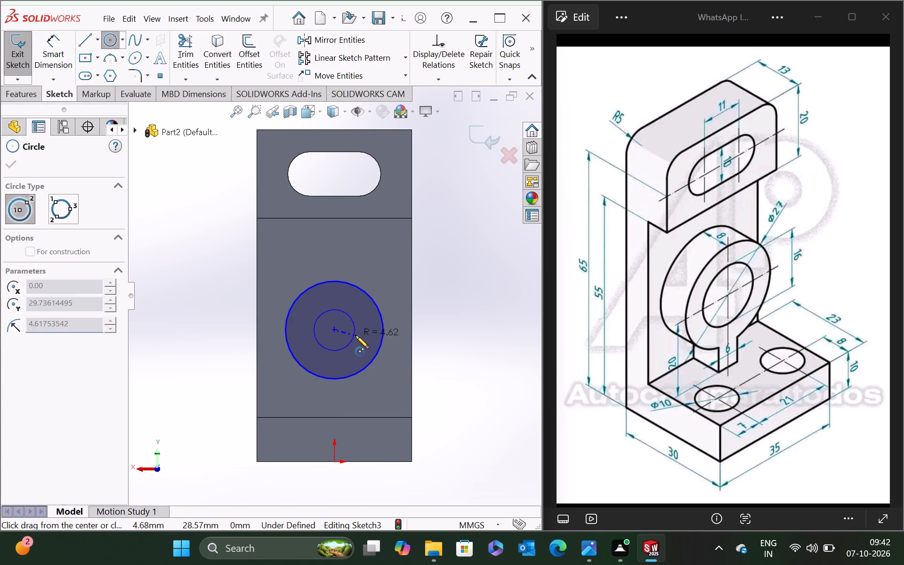
click(356, 335)
key(Escape)
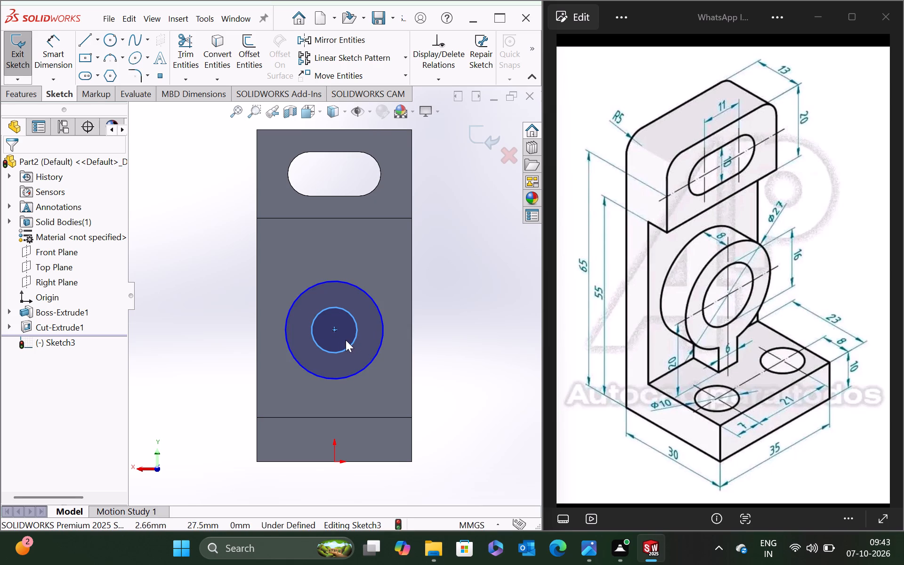
Dimension the inner circle to a 16 mm diameter and the outer circle to a 27 mm diameter.
click(49, 56)
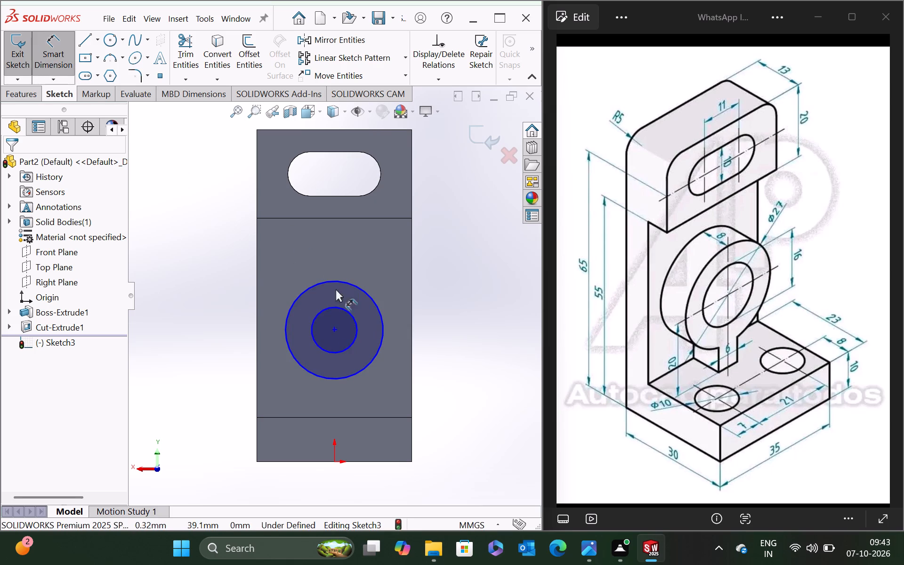
click(354, 323)
click(448, 316)
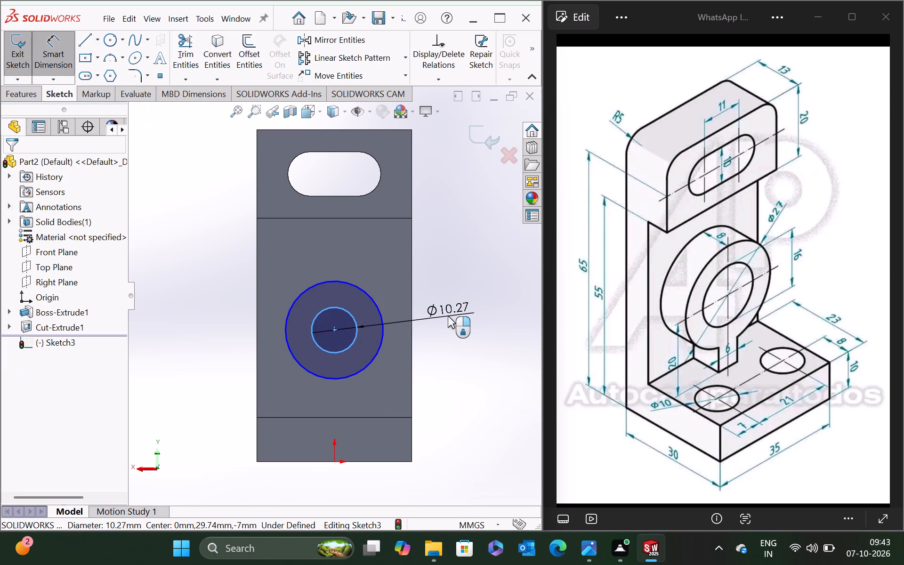
key(1)
key(6)
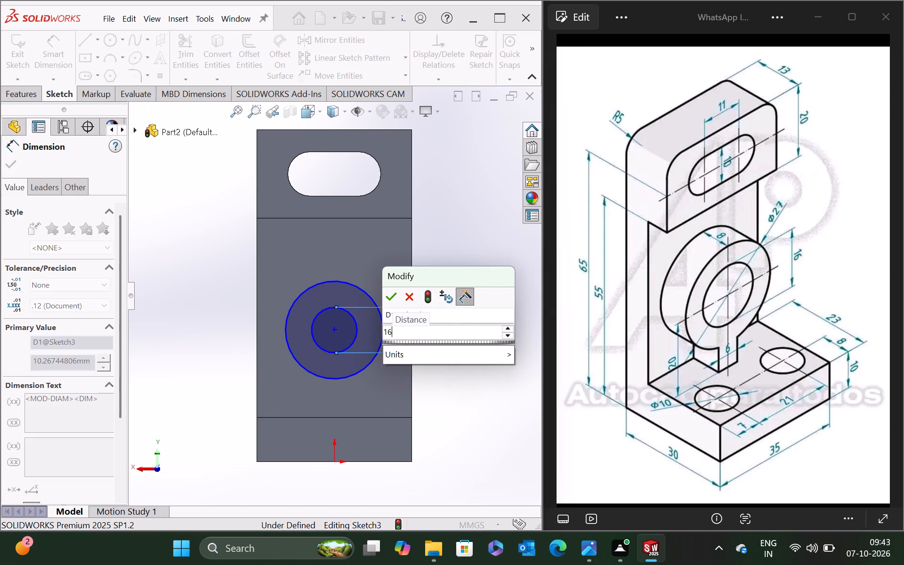
key(Return)
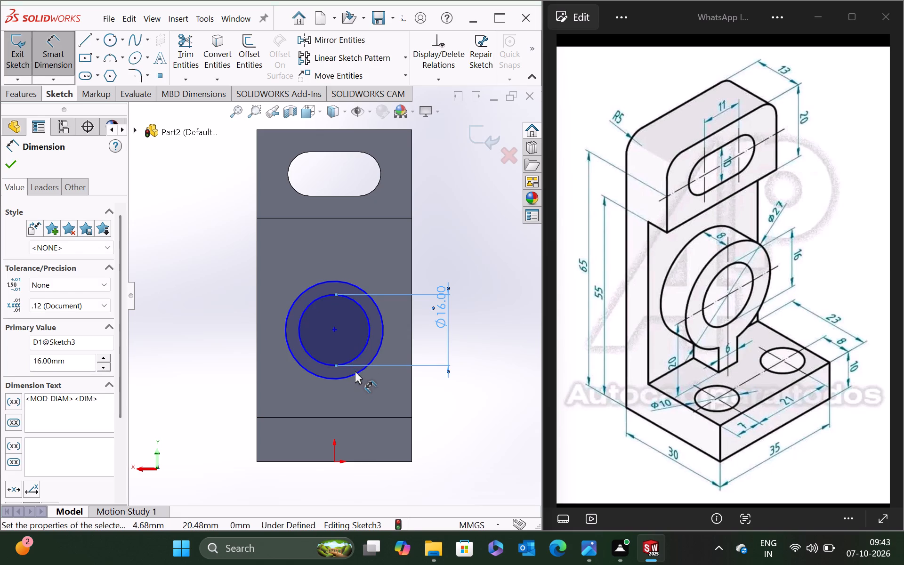
click(355, 371)
click(356, 371)
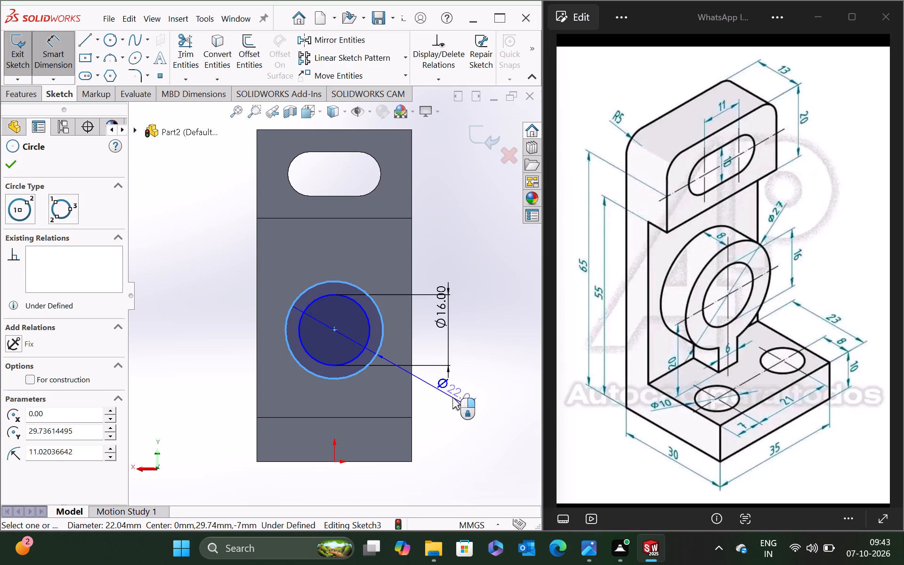
click(452, 397)
text(27)
key(Return)
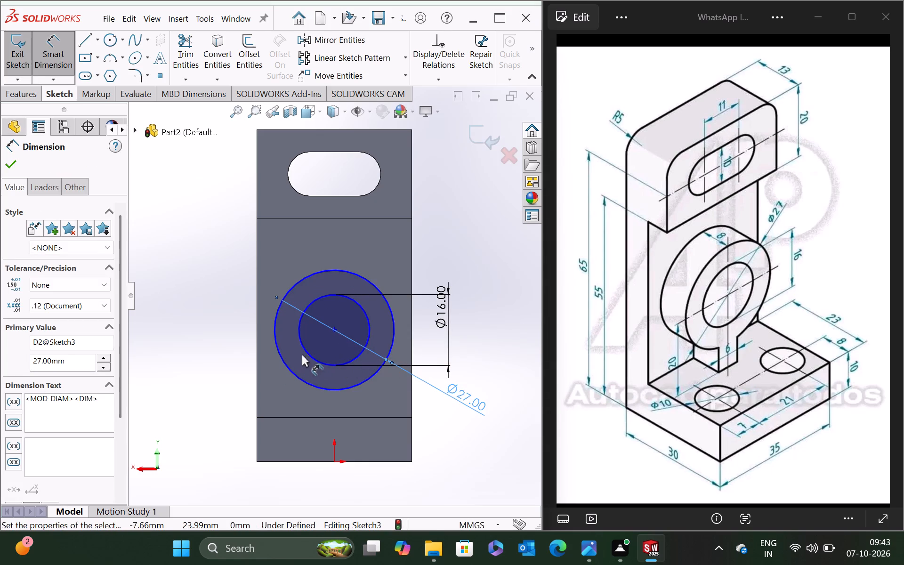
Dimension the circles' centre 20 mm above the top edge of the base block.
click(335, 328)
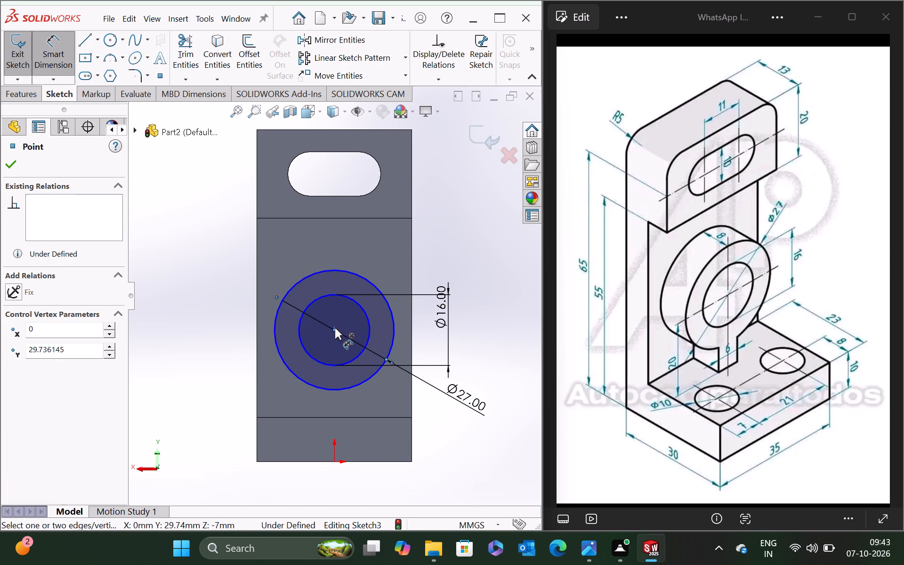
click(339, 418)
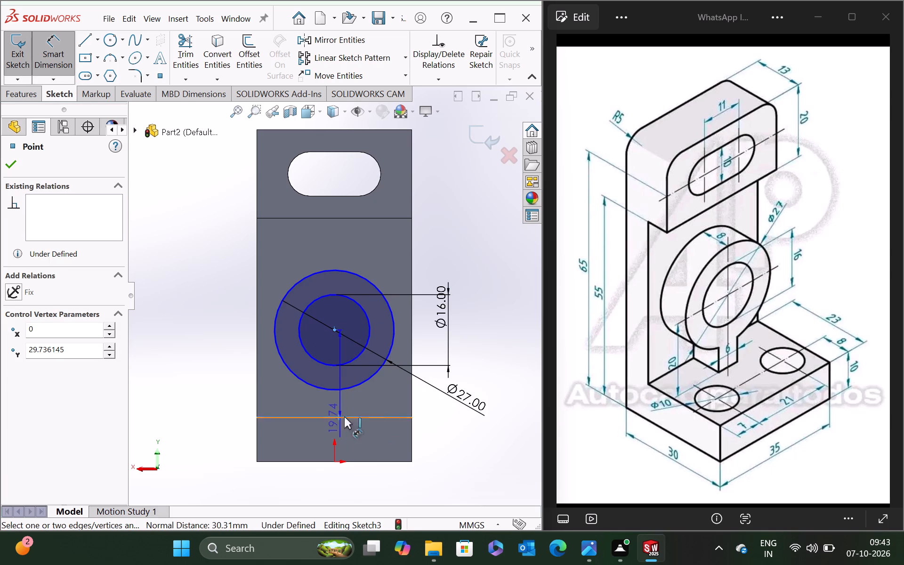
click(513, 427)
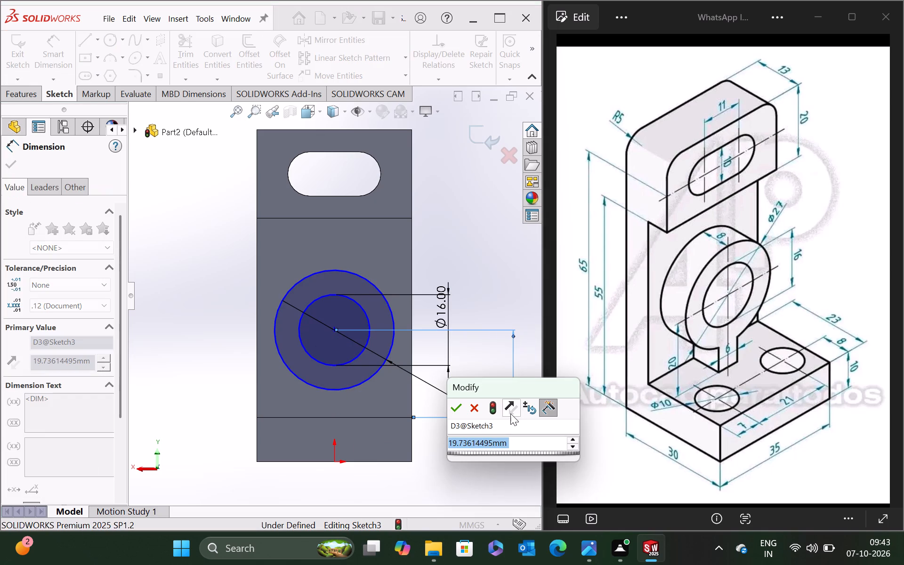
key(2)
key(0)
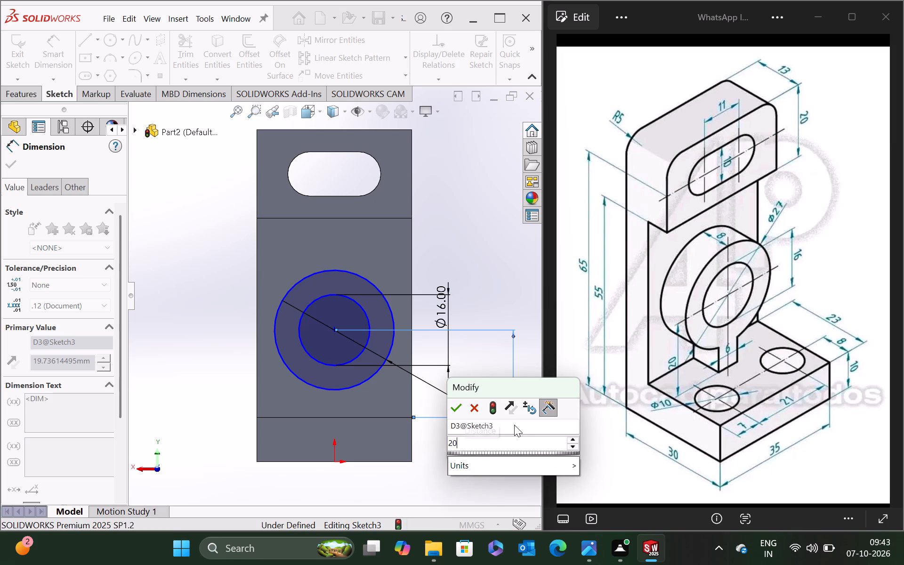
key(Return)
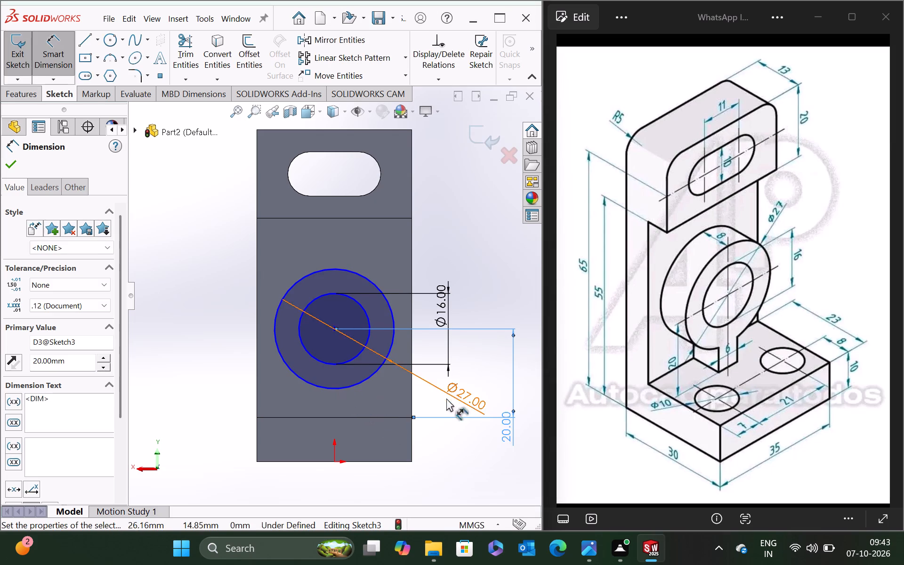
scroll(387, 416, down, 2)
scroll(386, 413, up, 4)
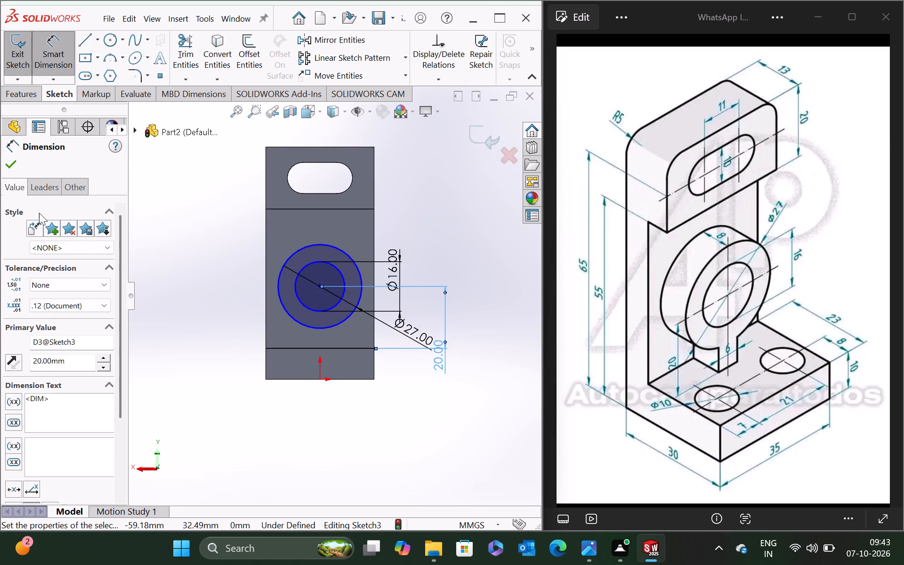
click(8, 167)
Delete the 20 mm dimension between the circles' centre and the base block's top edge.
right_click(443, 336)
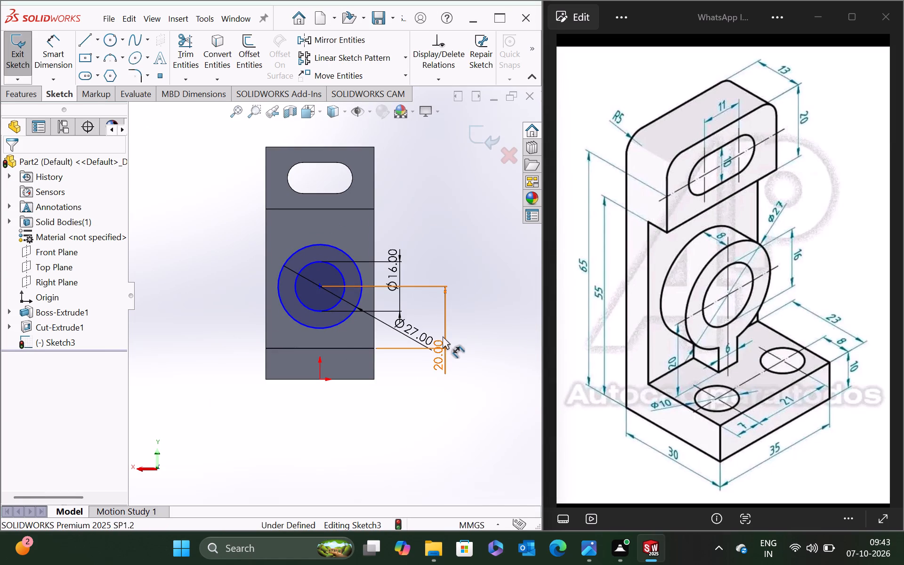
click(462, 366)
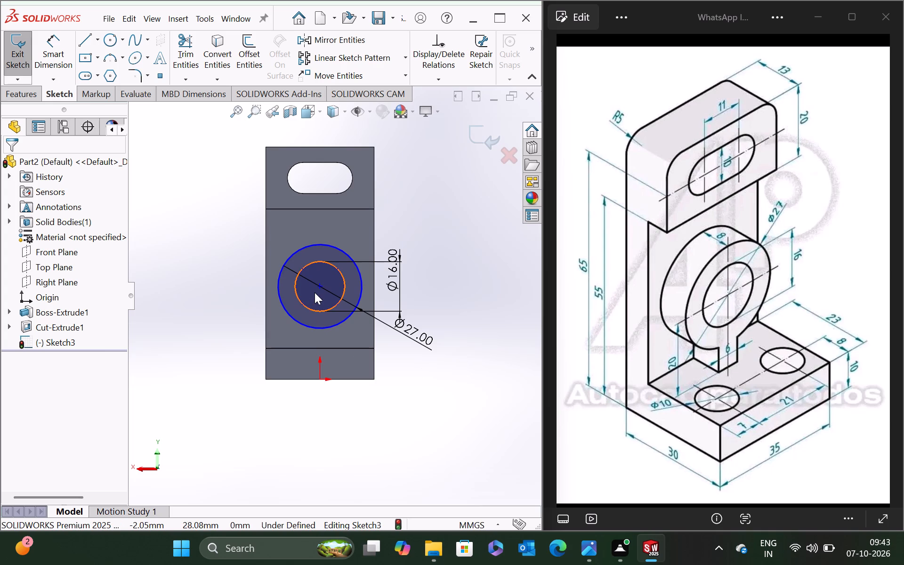
Dimension the circles' centre 30 mm above the origin.
scroll(319, 295, down, 1)
click(57, 55)
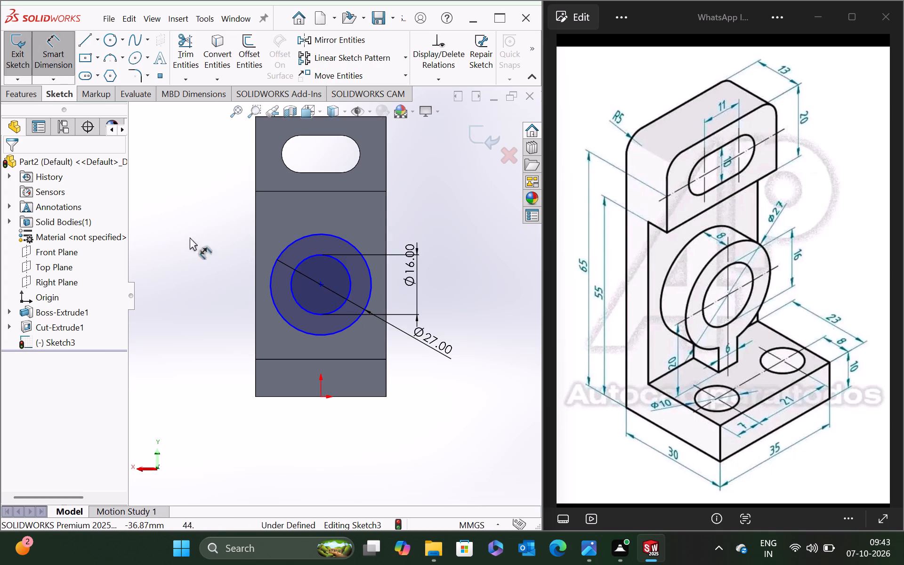
click(321, 283)
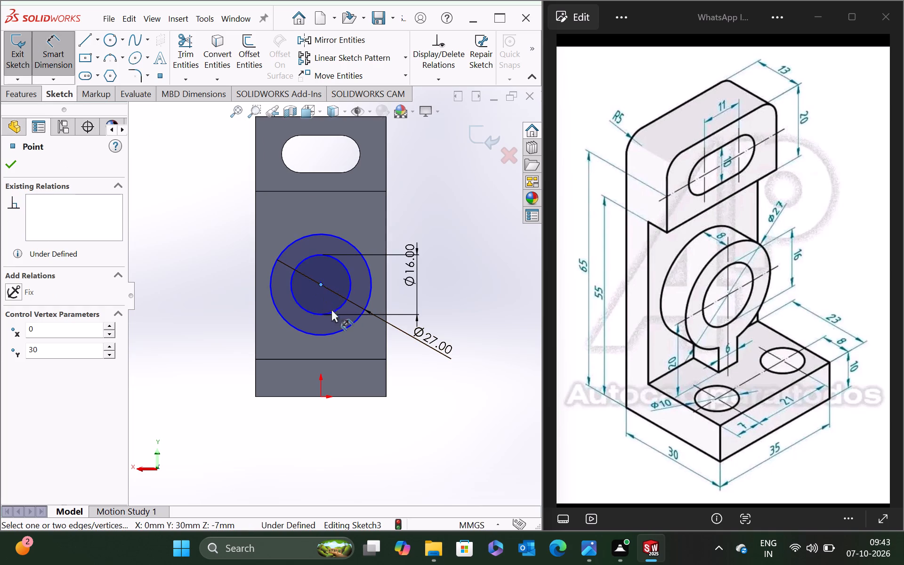
click(321, 396)
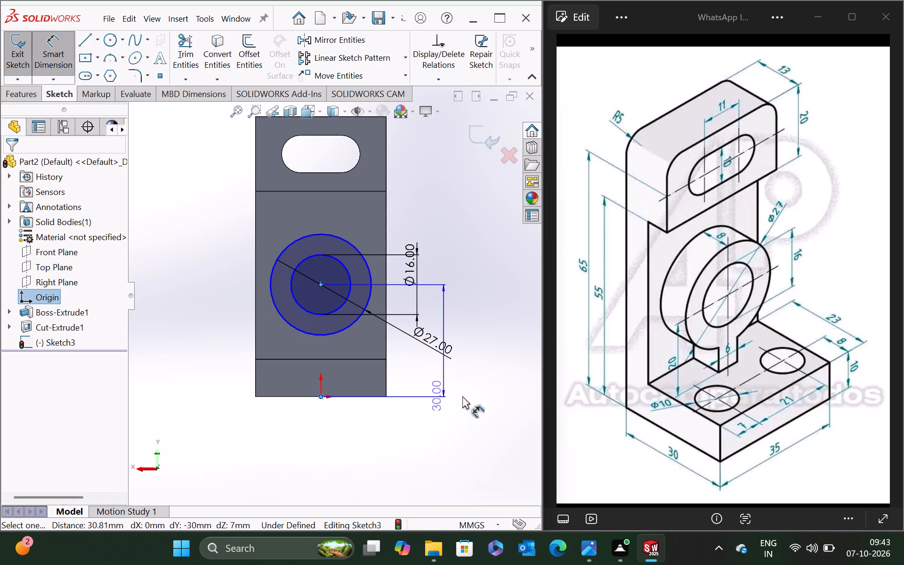
click(505, 395)
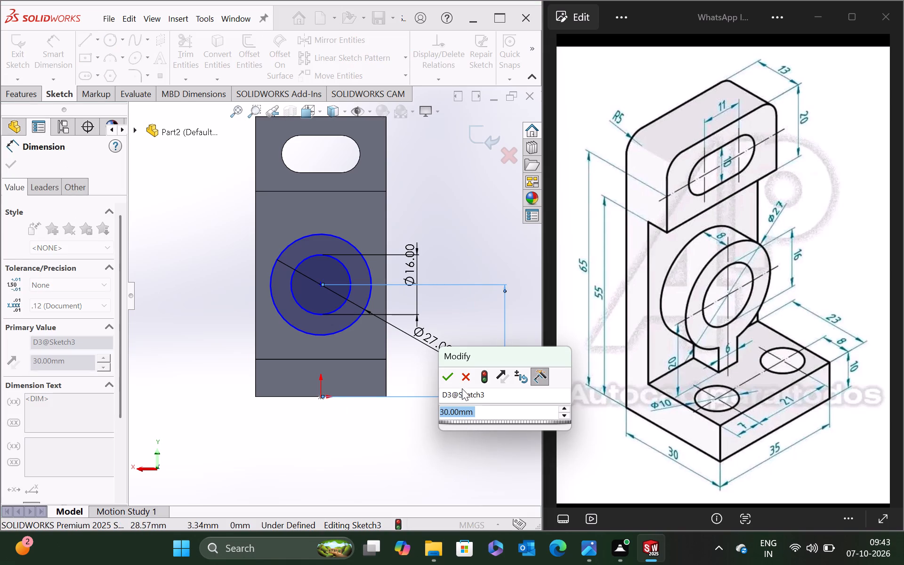
click(452, 380)
scroll(323, 296, down, 5)
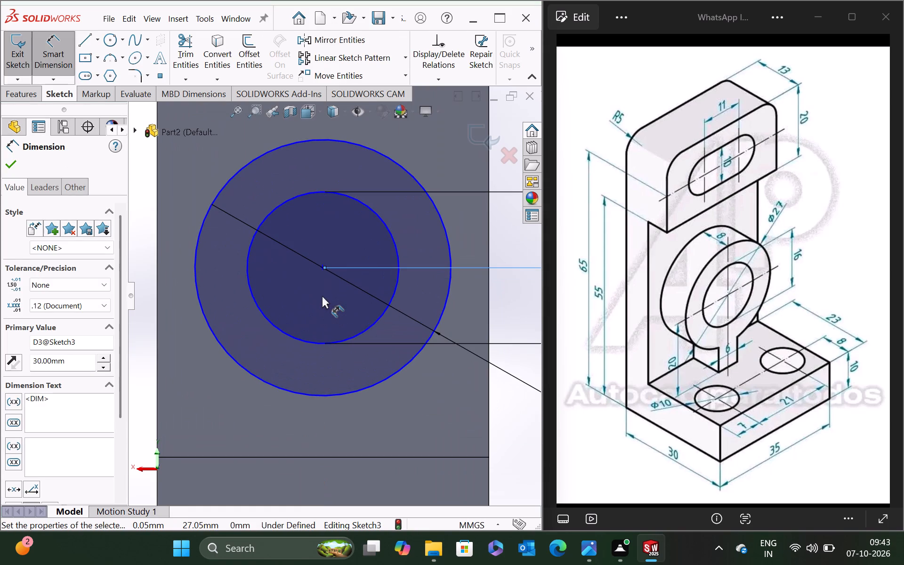
Add a vertical relation between the circles' centre and the origin.
scroll(324, 310, up, 4)
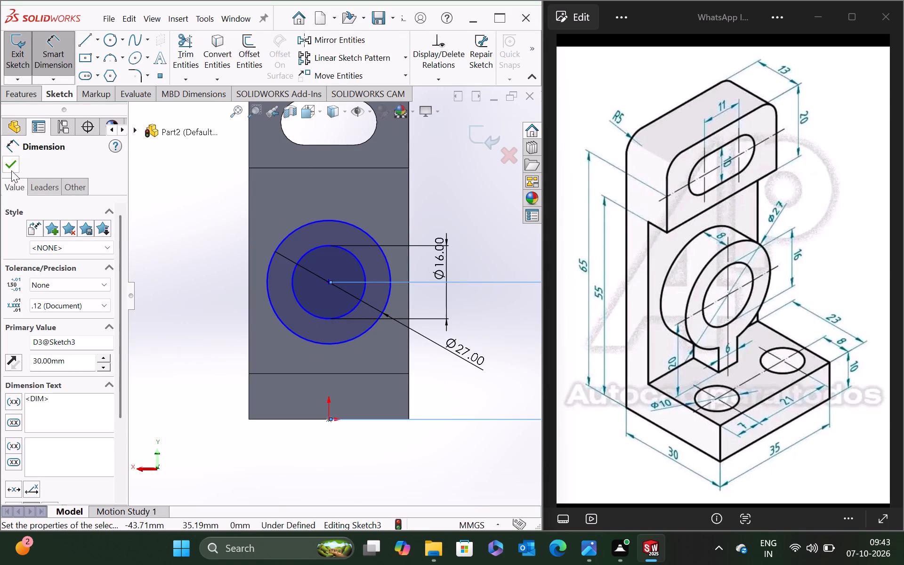
click(9, 168)
scroll(329, 284, down, 3)
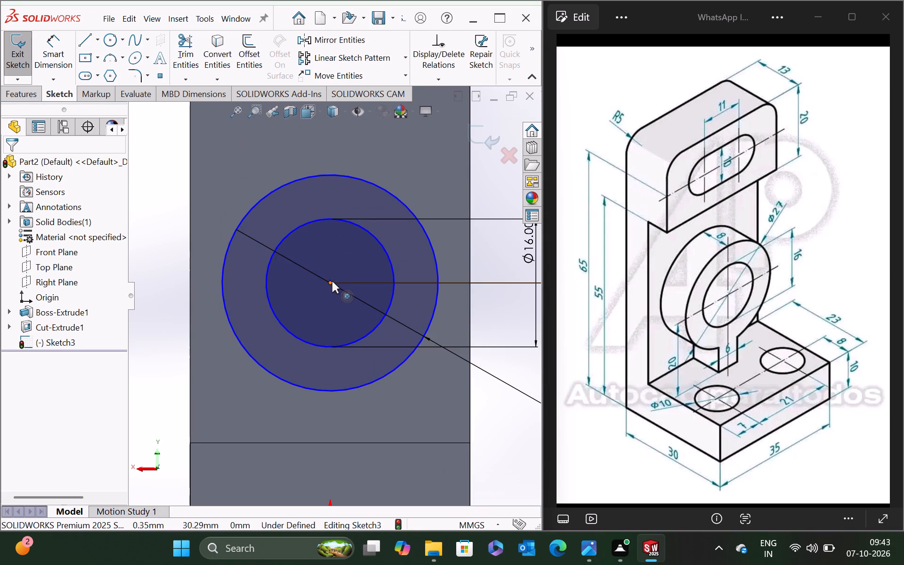
ctrl+click(330, 282)
scroll(333, 354, up, 5)
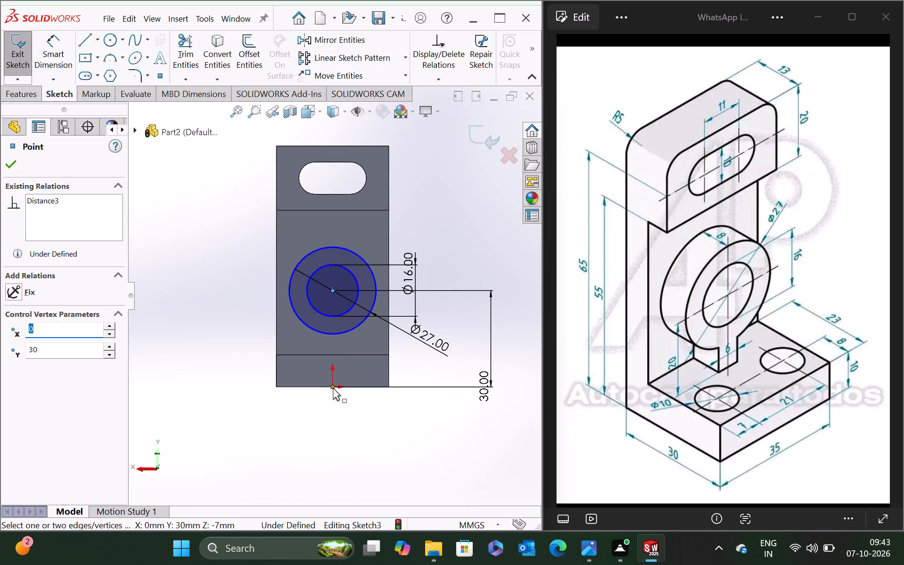
ctrl+click(333, 387)
click(14, 364)
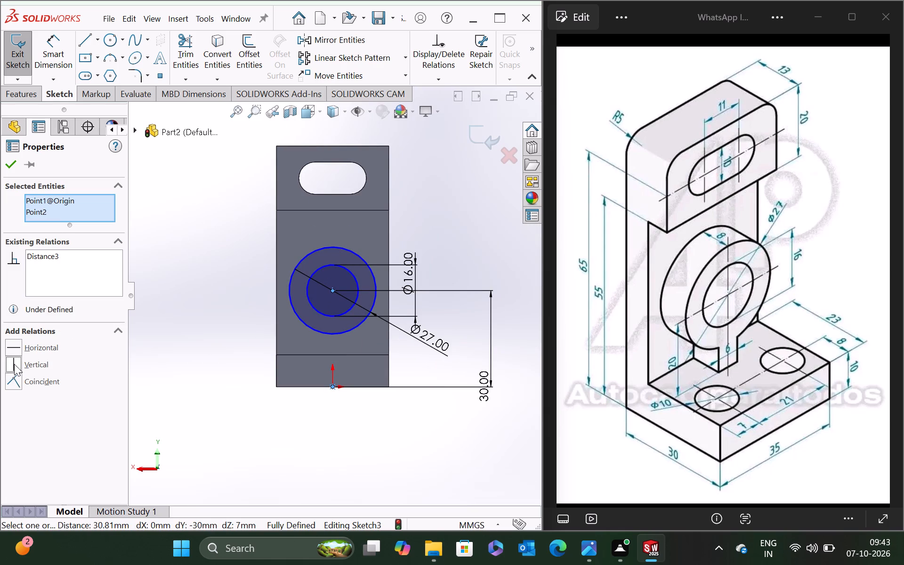
click(12, 161)
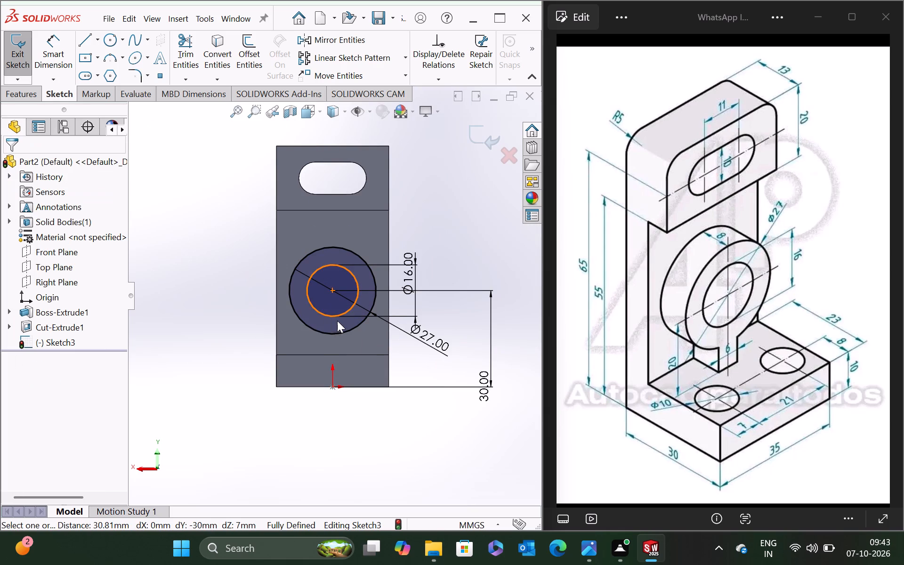
Sketch two vertical lines, about 11.5 mm long and 6.4 mm apart, from inside the outer circle's lower edge down into the base block.
scroll(338, 323, down, 1)
scroll(339, 323, up, 3)
scroll(339, 323, down, 7)
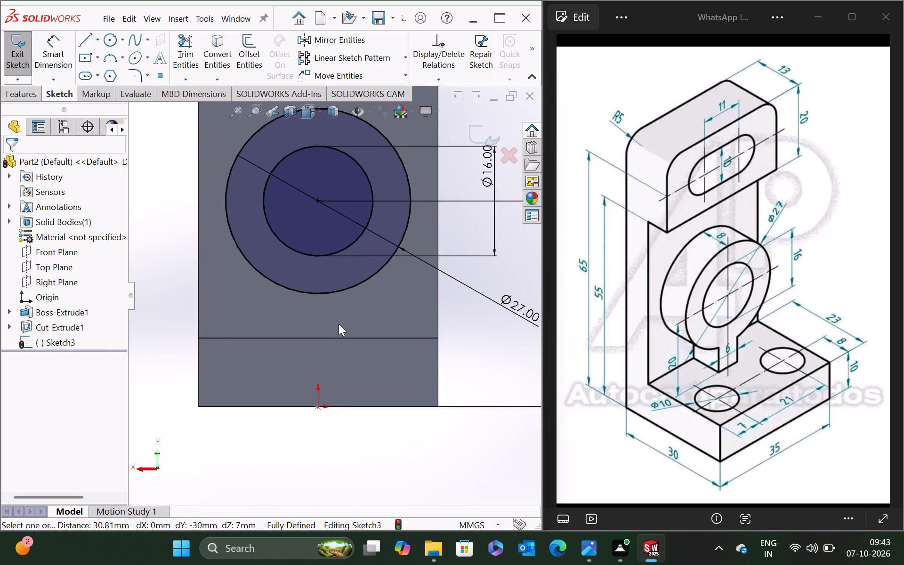
scroll(339, 324, up, 2)
scroll(314, 302, down, 2)
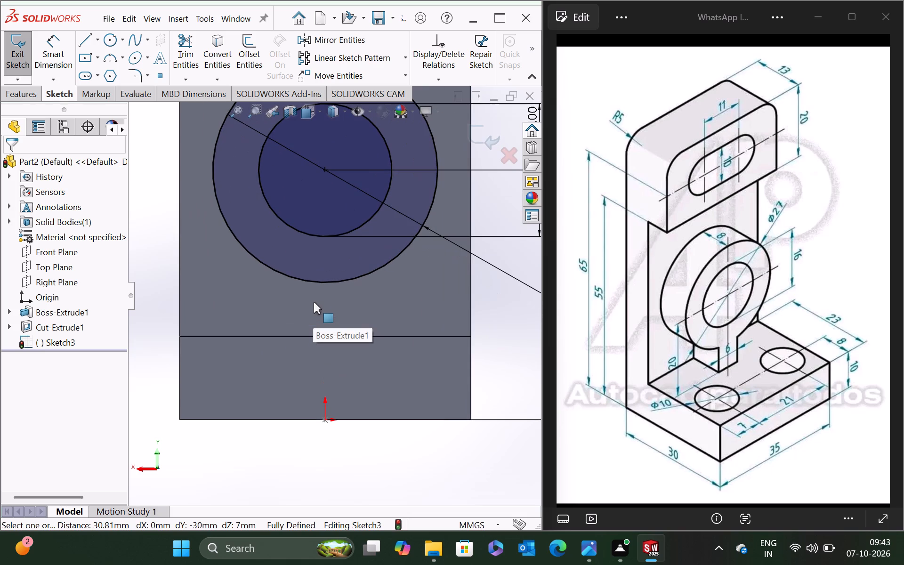
scroll(314, 302, up, 2)
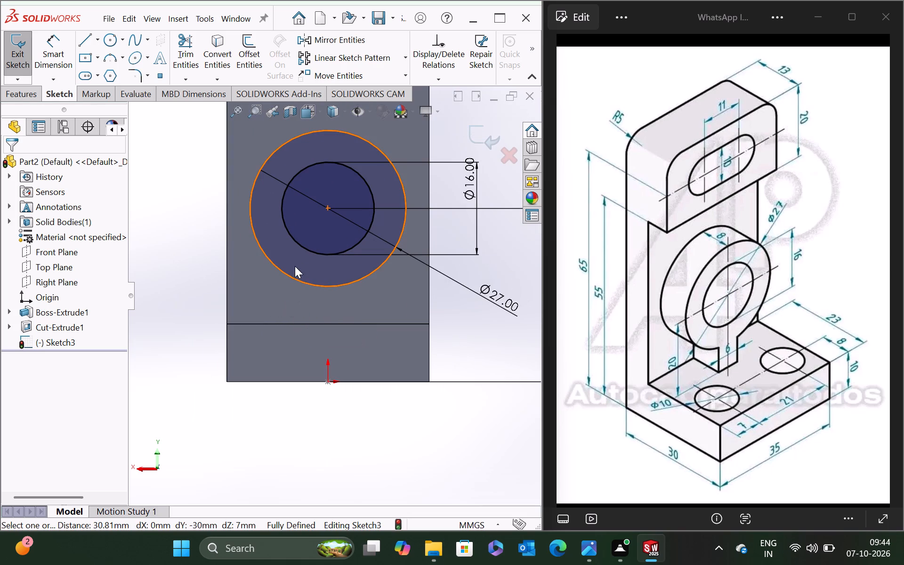
click(83, 39)
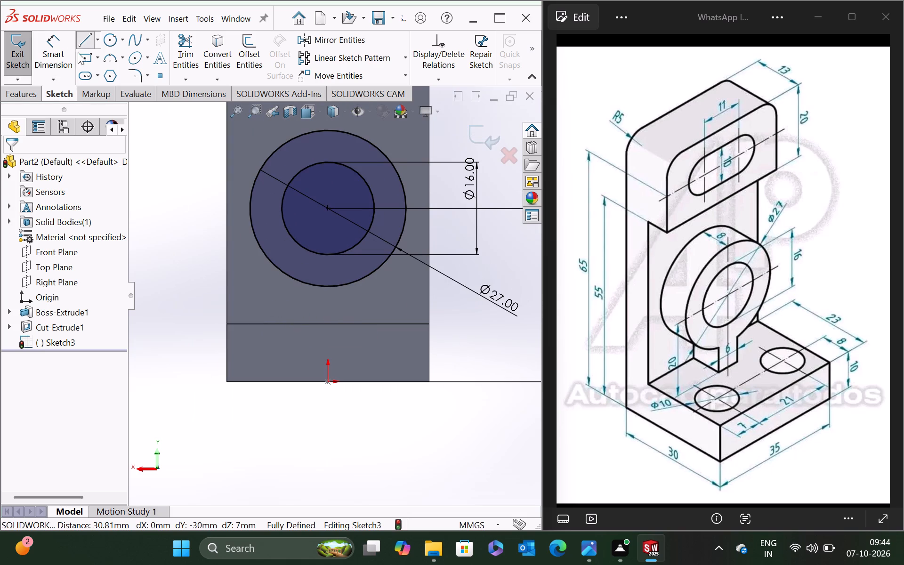
click(308, 269)
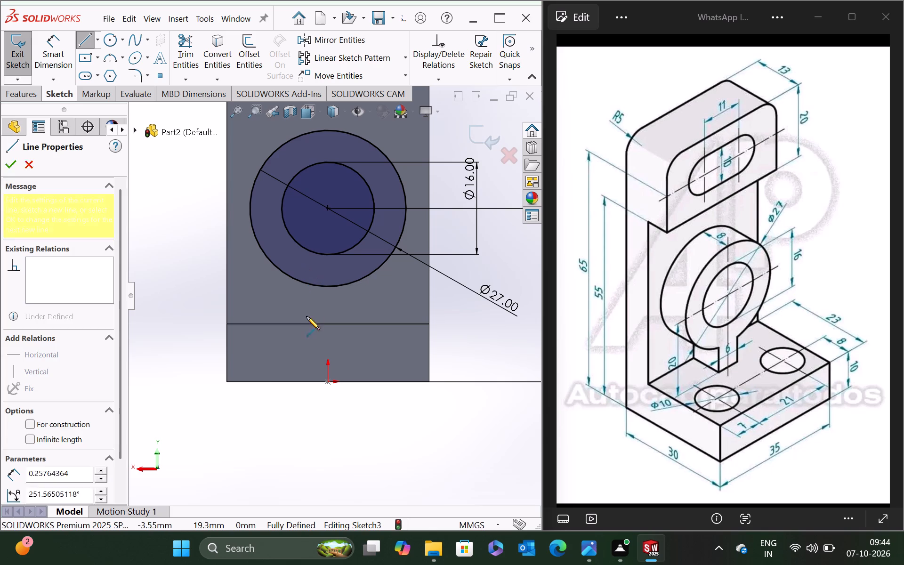
click(305, 335)
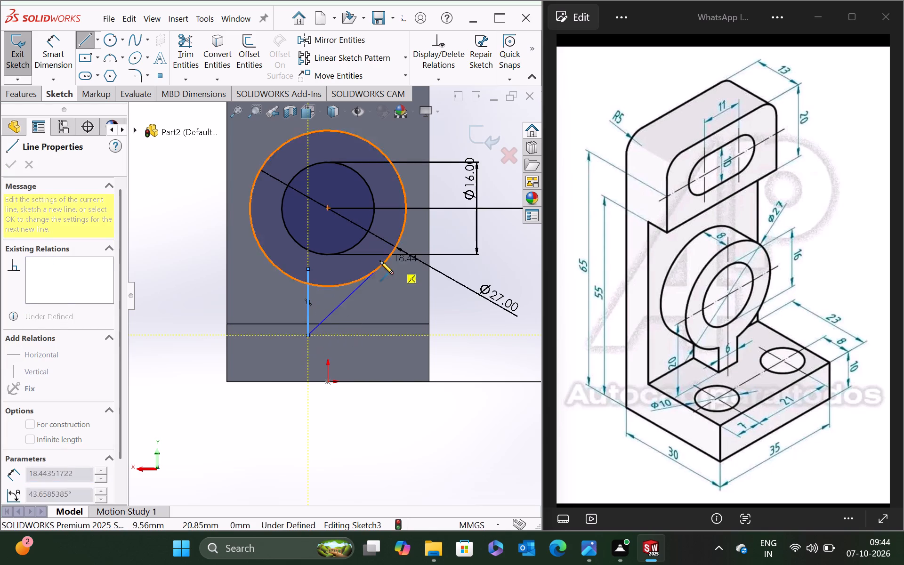
key(Escape)
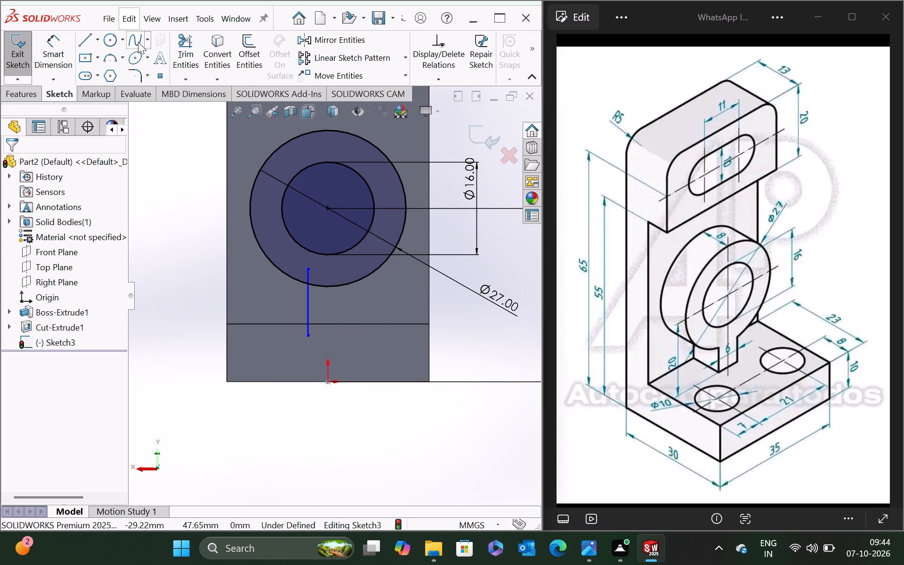
click(90, 40)
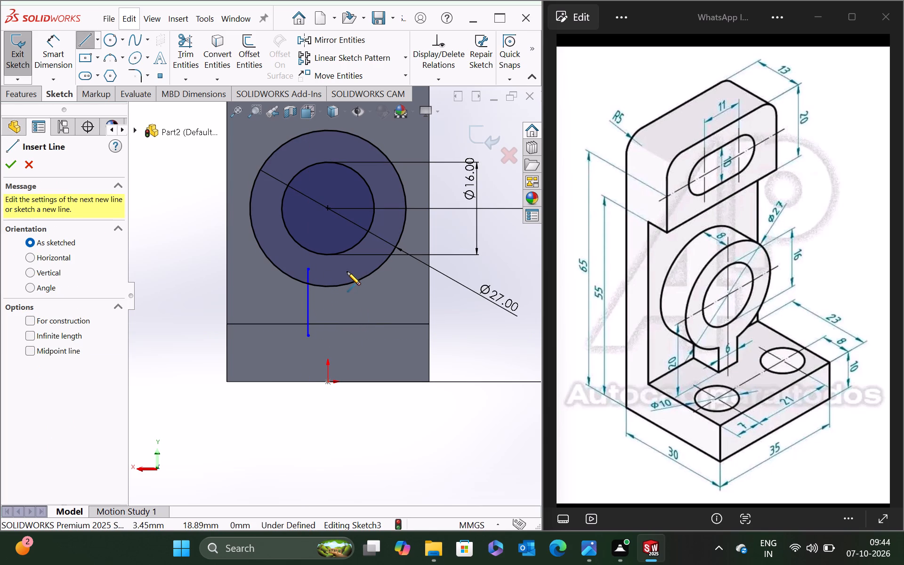
click(345, 270)
click(345, 343)
key(Escape)
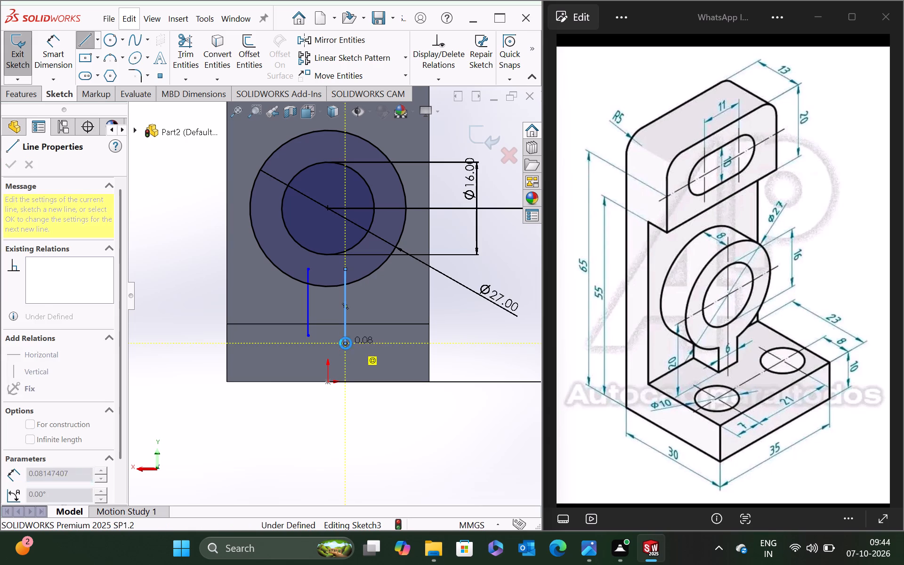
Add parallel and equal-length relations between the two vertical lines below the ring.
ctrl+click(306, 310)
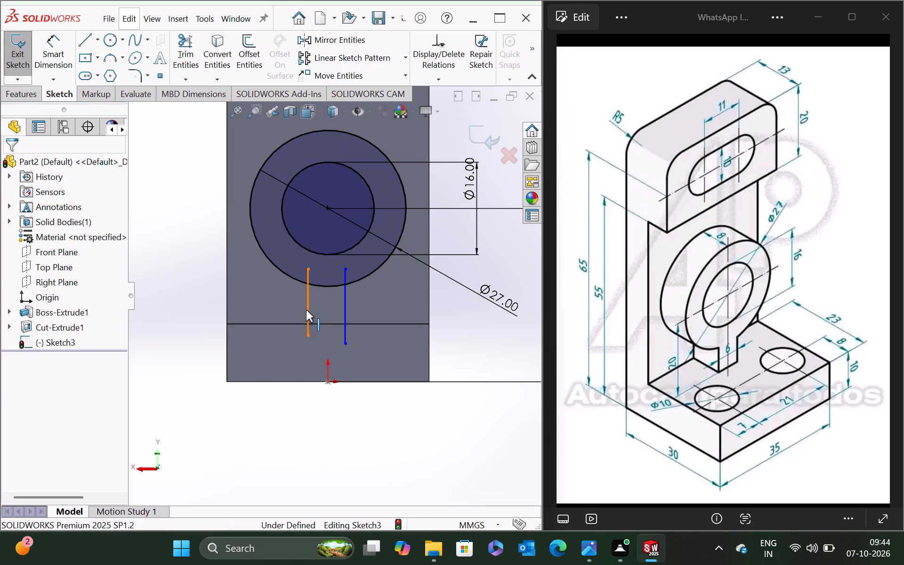
ctrl+click(345, 309)
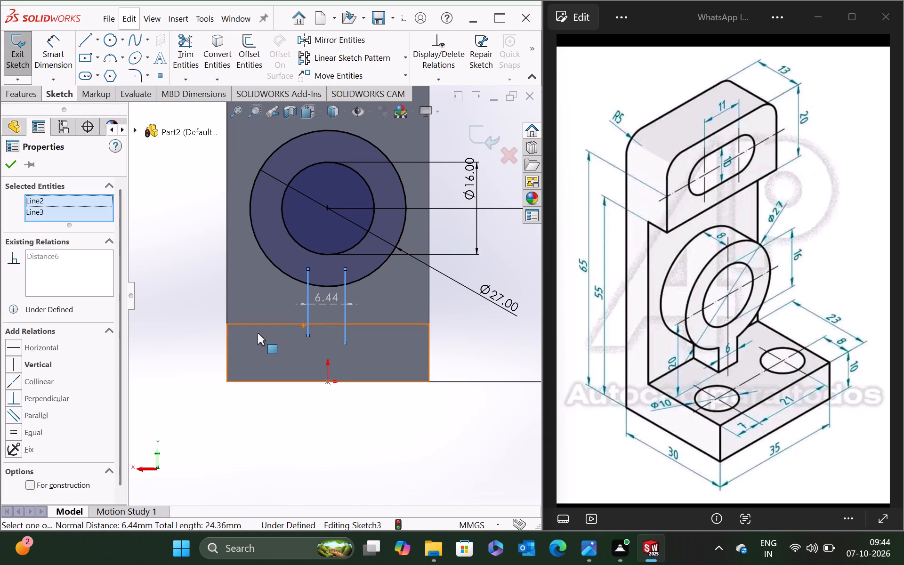
click(13, 420)
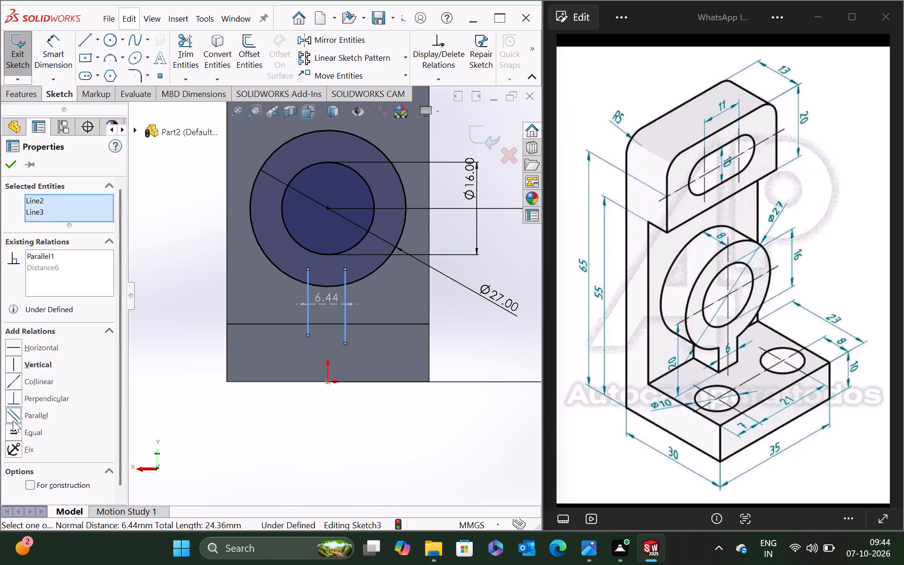
click(17, 434)
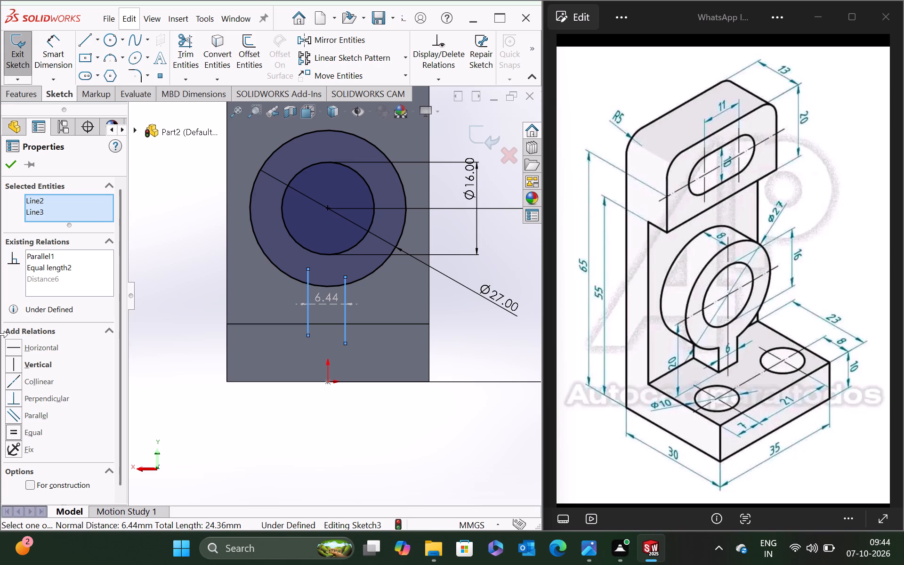
click(6, 160)
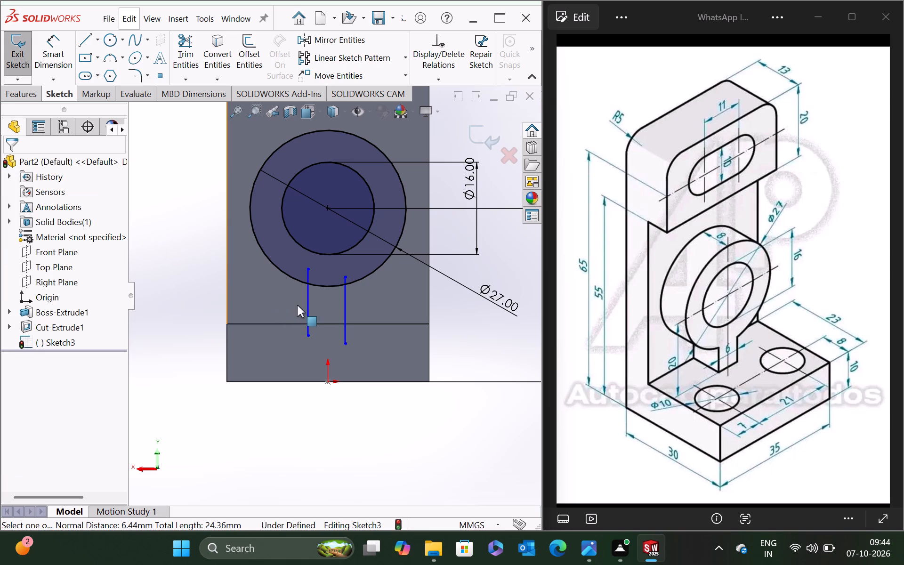
Dimension the spacing between the two vertical lines as 6 mm.
click(52, 56)
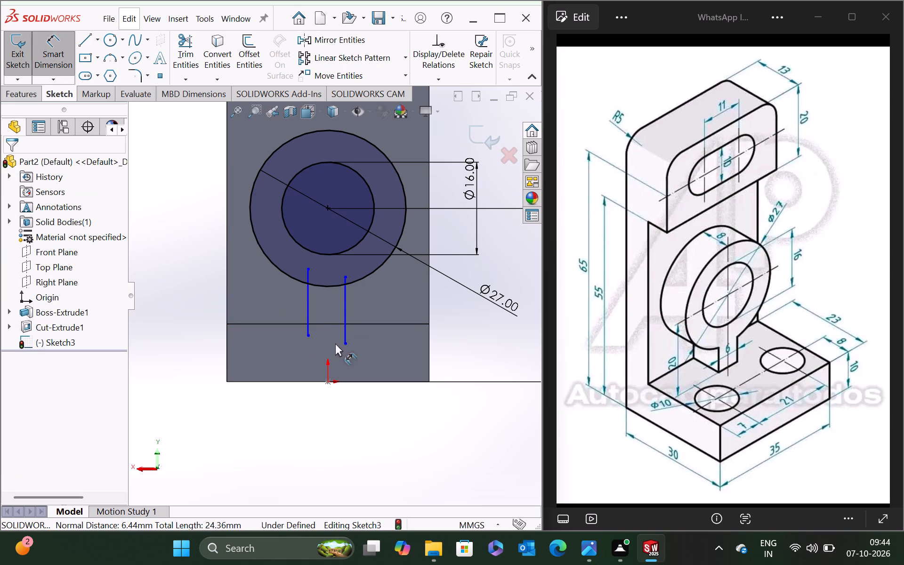
ctrl+click(307, 309)
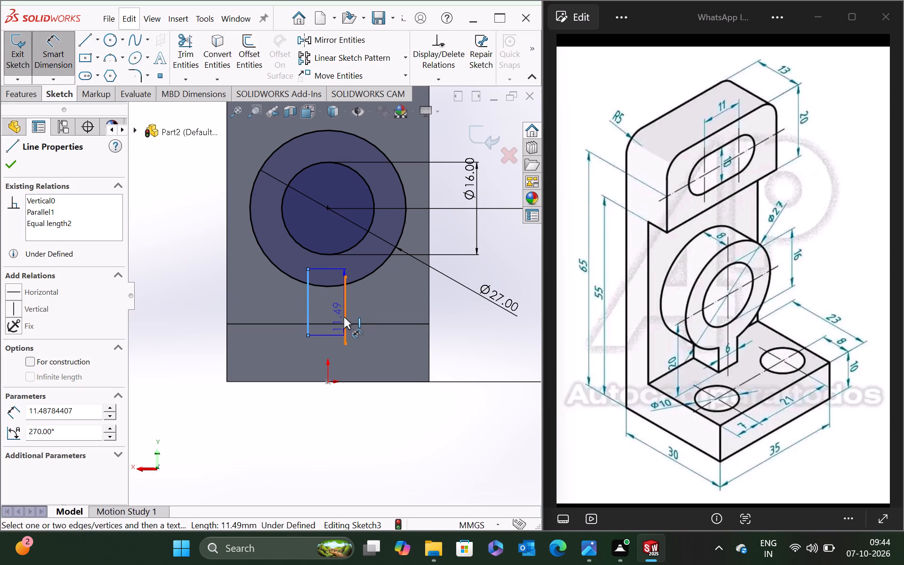
ctrl+click(344, 317)
click(331, 307)
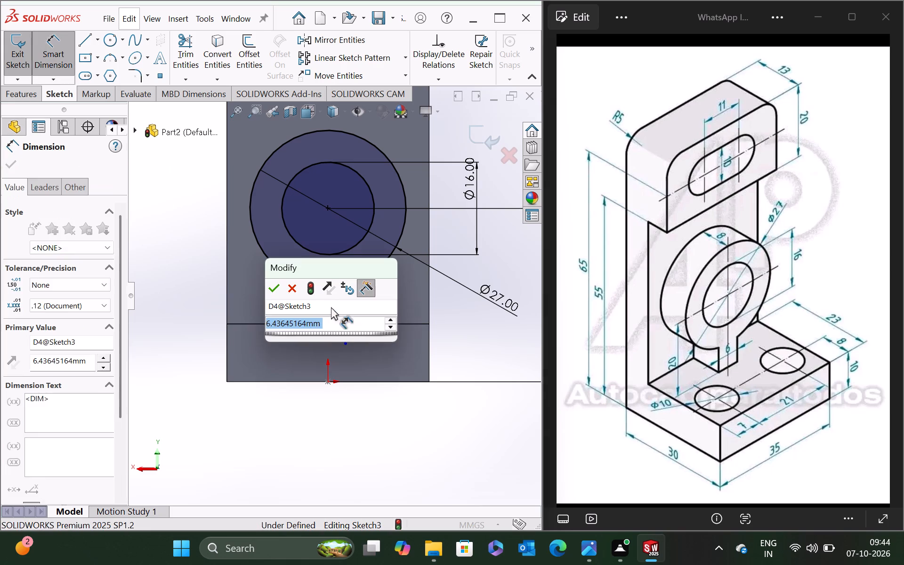
key(6)
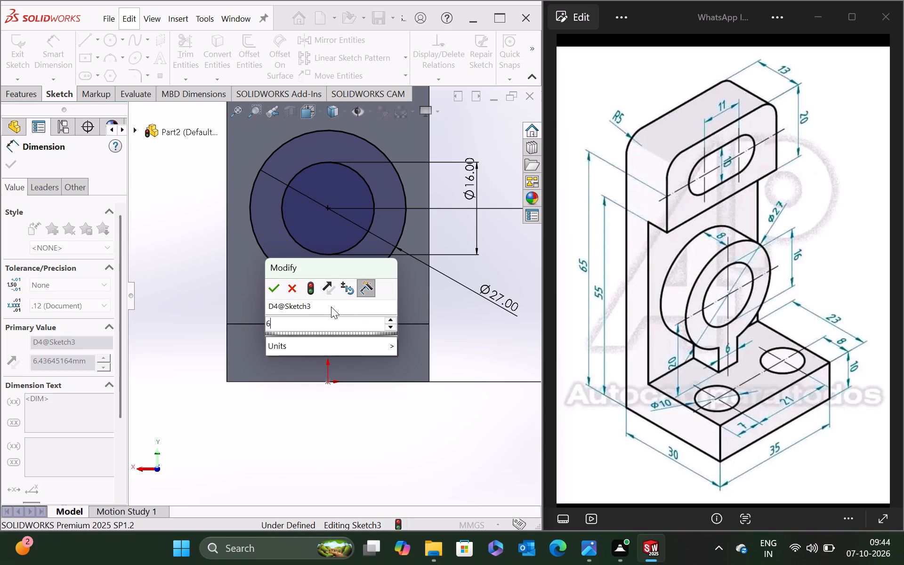
key(Return)
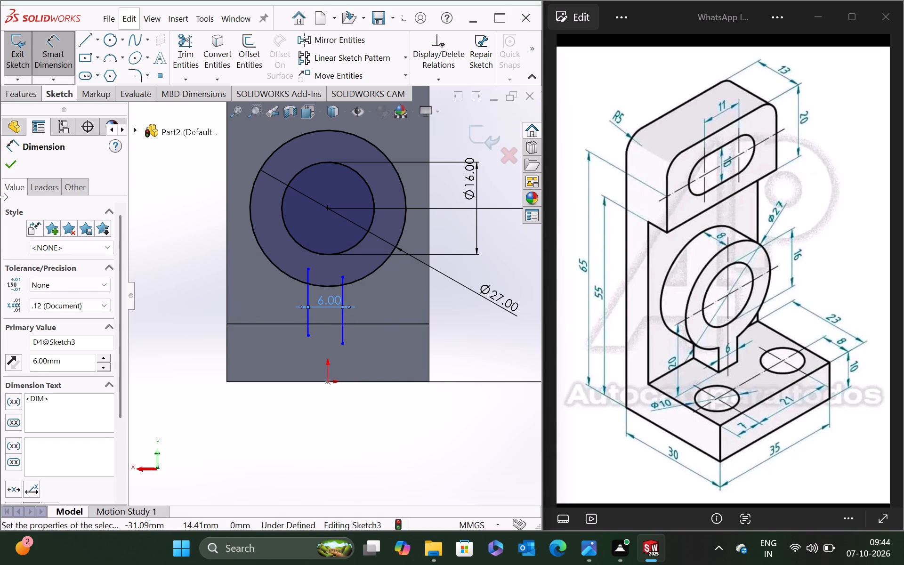
click(13, 166)
Delete the equal-length relation from the left vertical line, keeping its other relations.
scroll(309, 300, down, 3)
scroll(356, 275, up, 3)
right_click(321, 288)
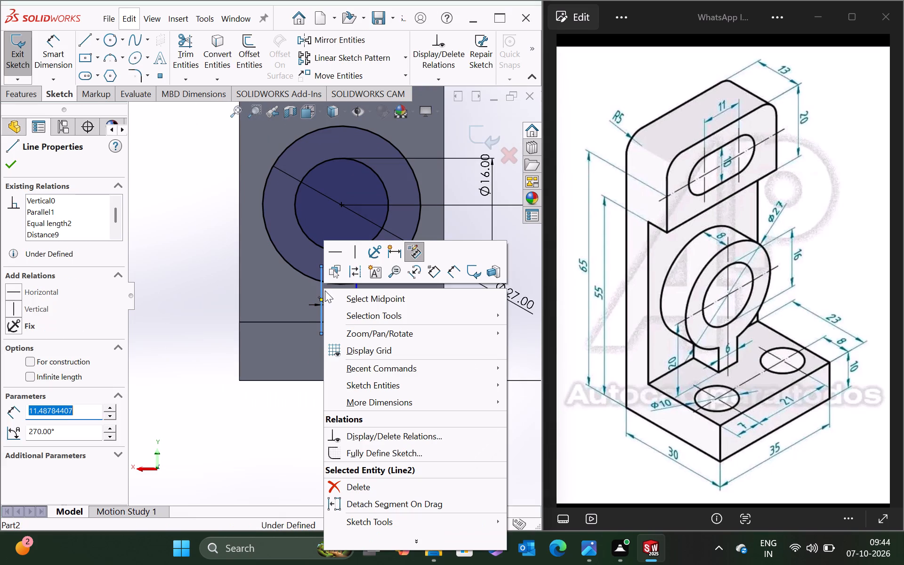
right_click(40, 221)
click(67, 248)
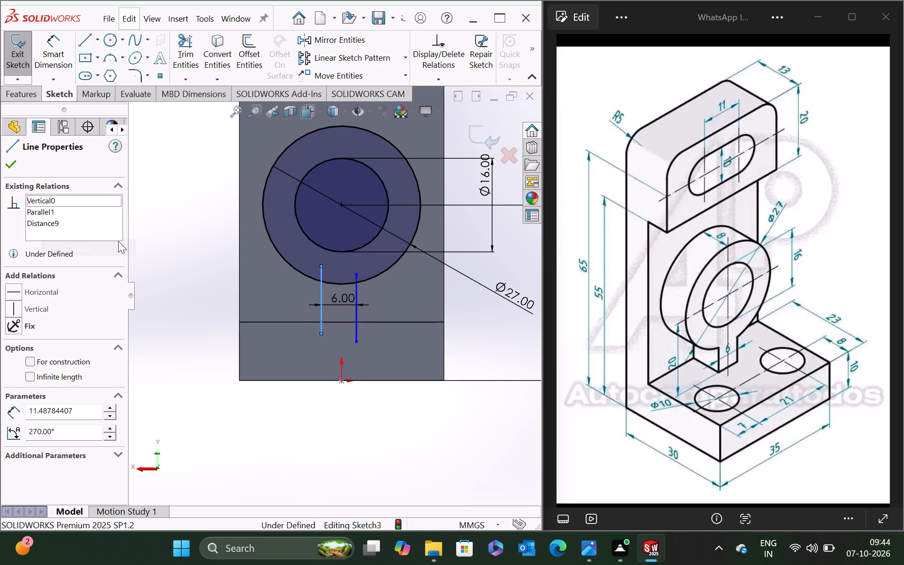
click(10, 168)
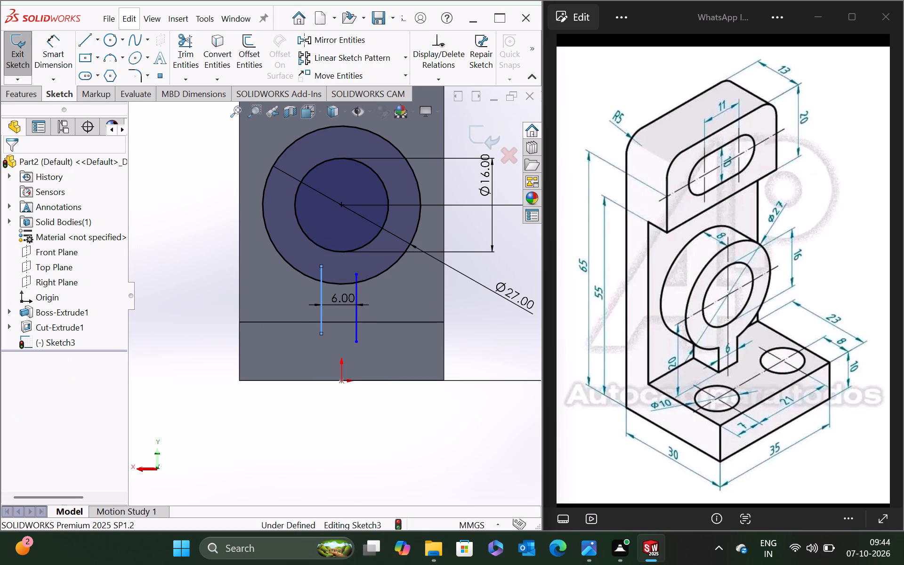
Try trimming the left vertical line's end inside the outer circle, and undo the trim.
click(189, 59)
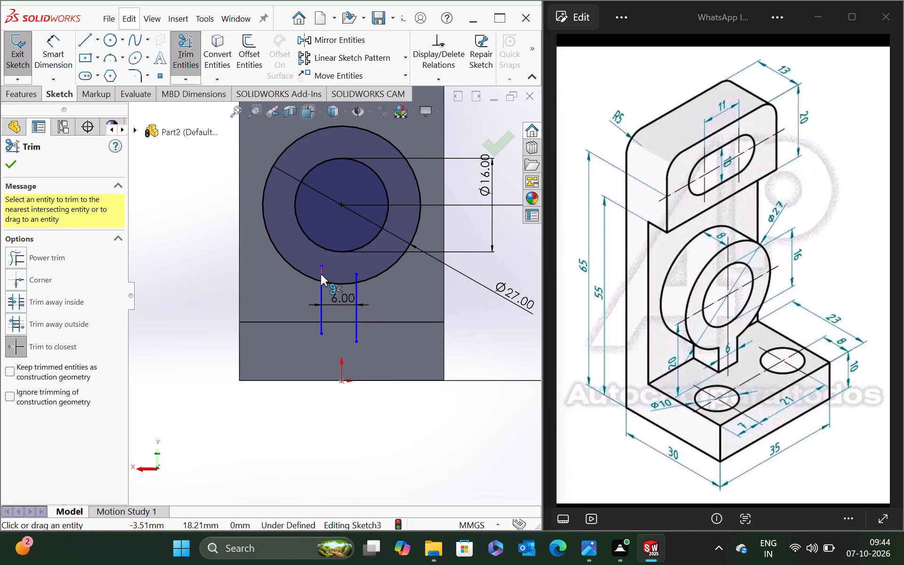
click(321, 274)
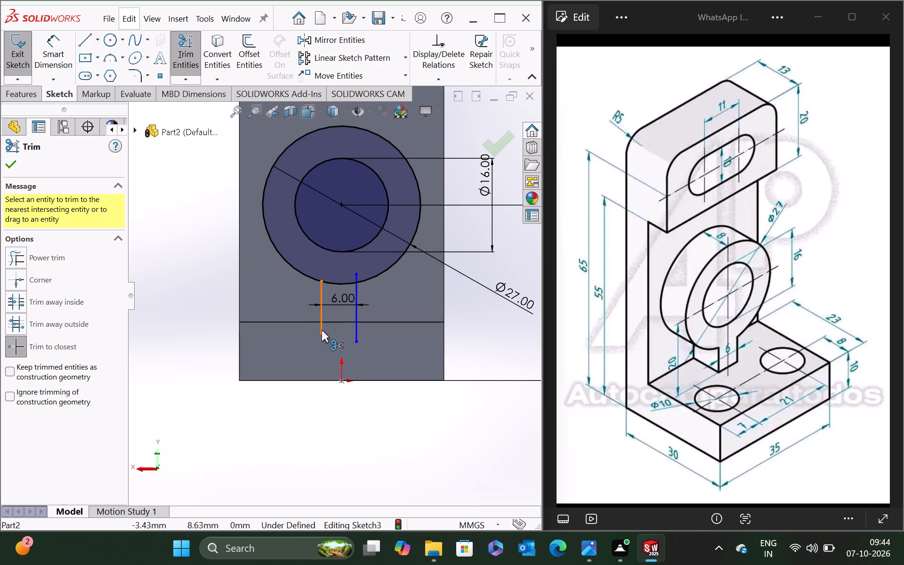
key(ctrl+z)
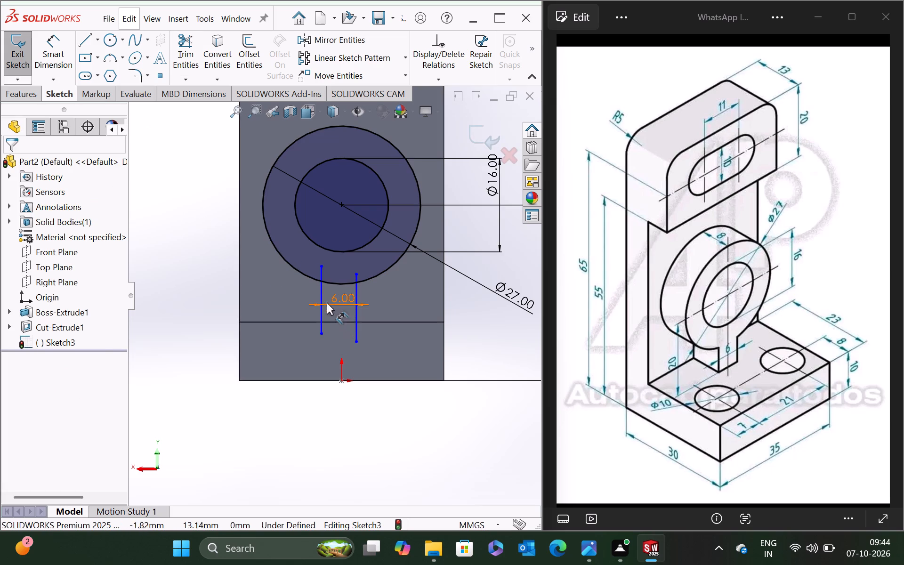
Dimension the left vertical line 3 mm horizontally from the origin.
click(55, 54)
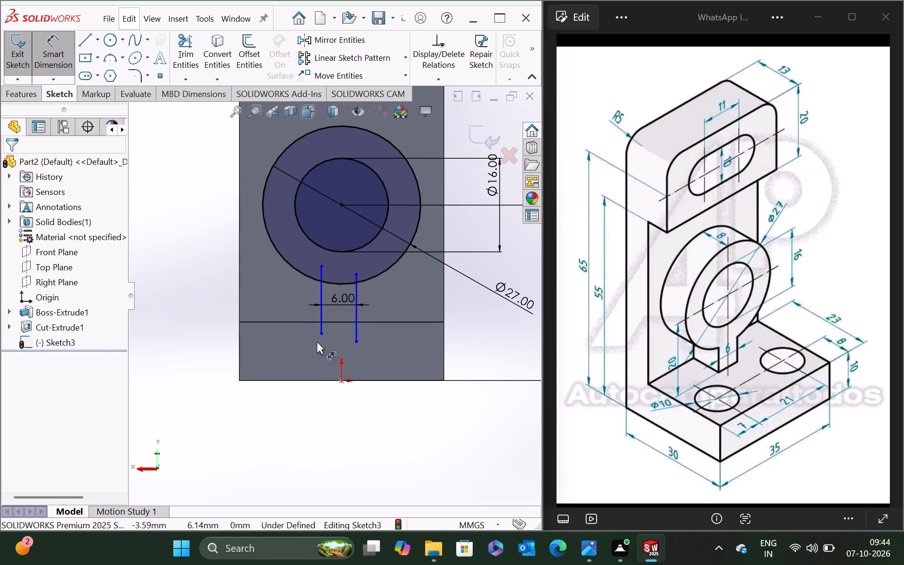
click(322, 309)
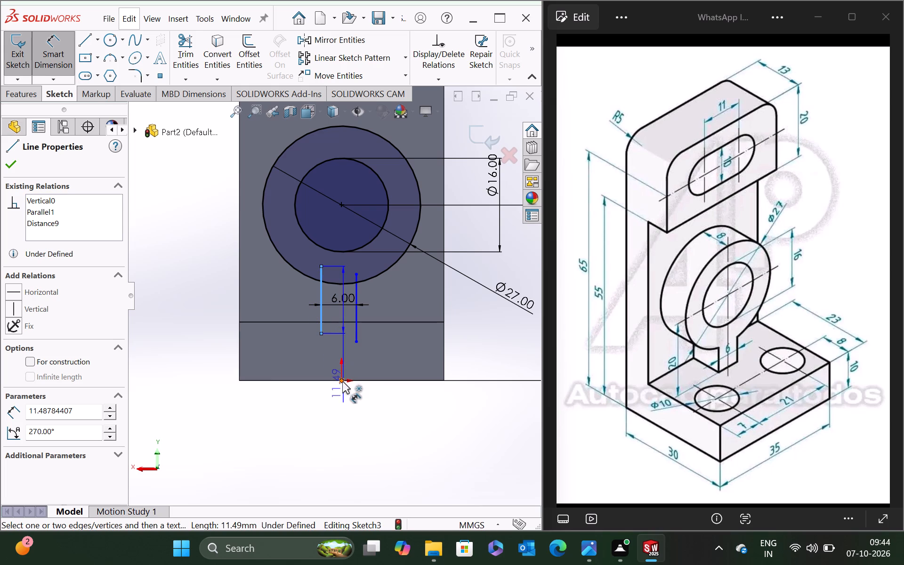
click(342, 380)
click(333, 422)
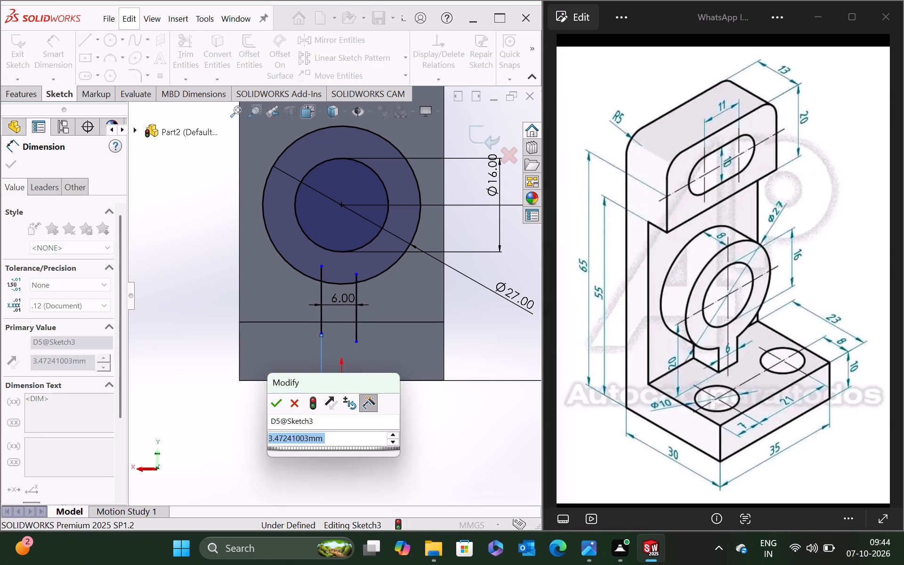
key(3)
key(Return)
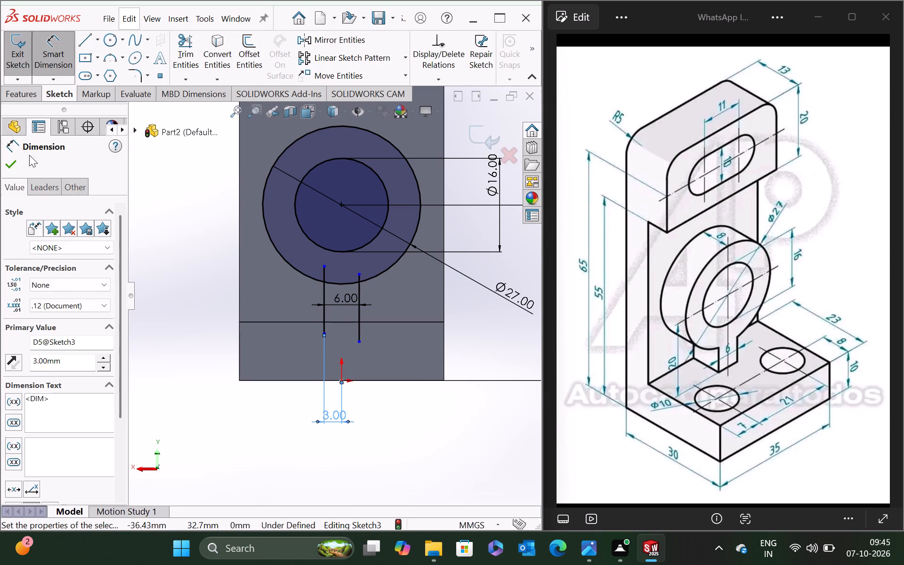
click(9, 166)
Trim the upper ends of the two vertical stem lines that extend inside the 27 mm circle.
click(190, 57)
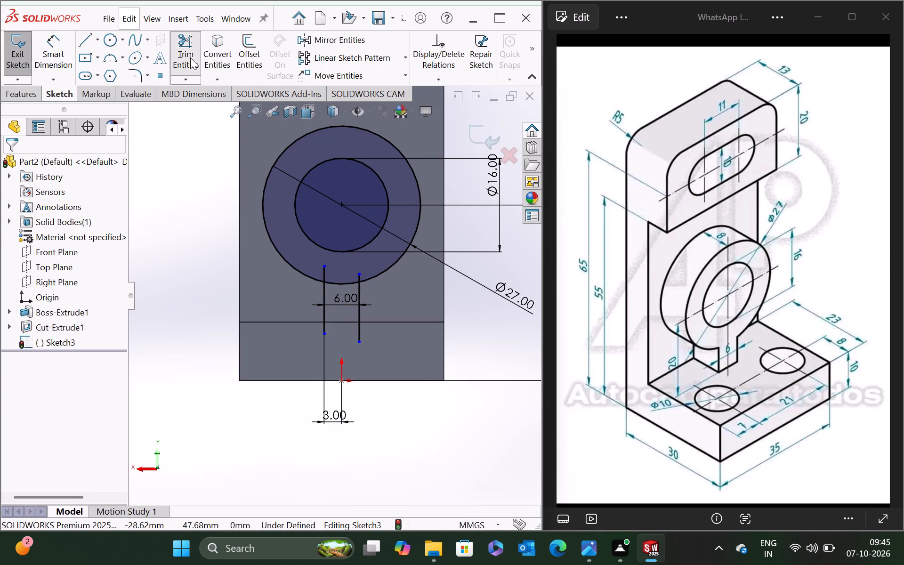
click(323, 270)
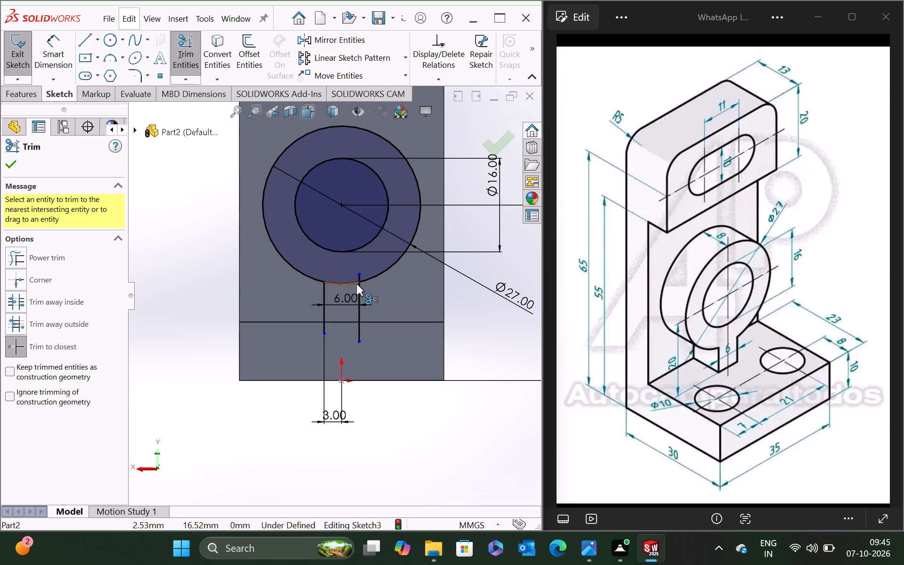
click(359, 274)
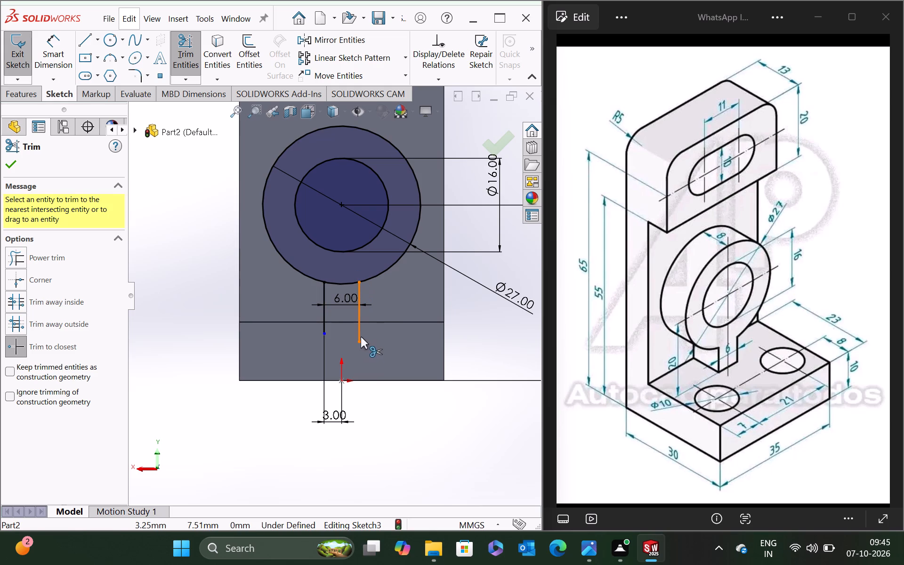
Convert the base's top edge below the ring into a sketch line.
scroll(358, 337, down, 7)
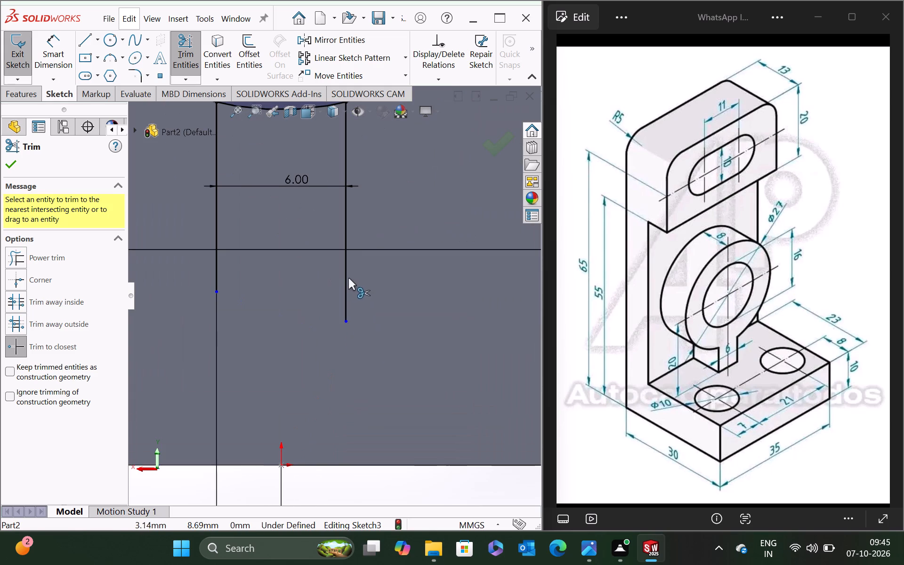
scroll(288, 283, up, 6)
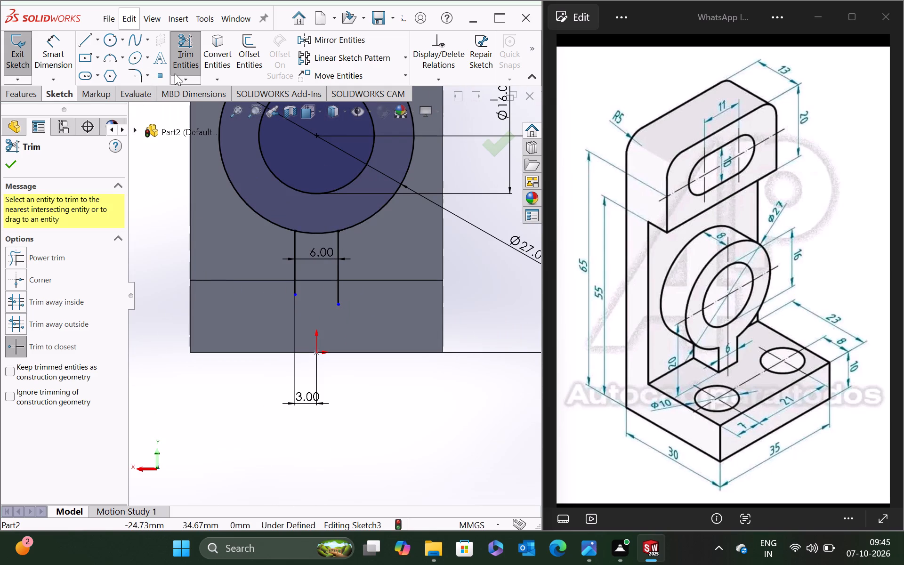
click(208, 56)
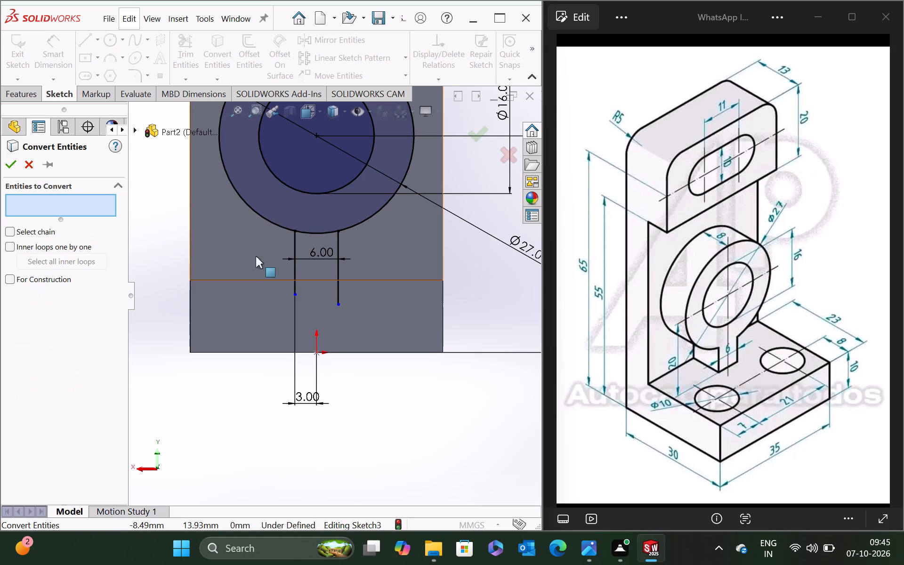
click(256, 279)
click(9, 165)
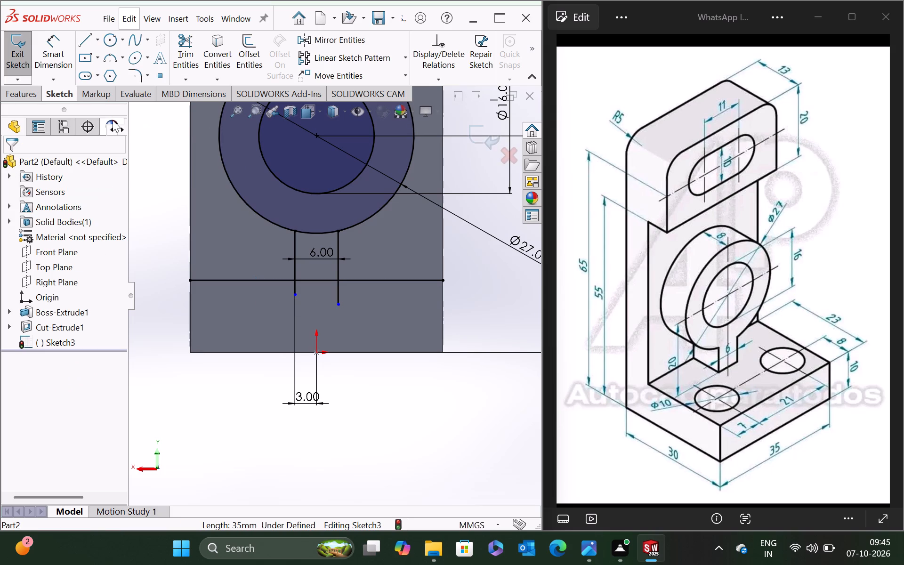
Trim the stem lines below the converted edge and the parts of that edge outside the stem.
click(187, 60)
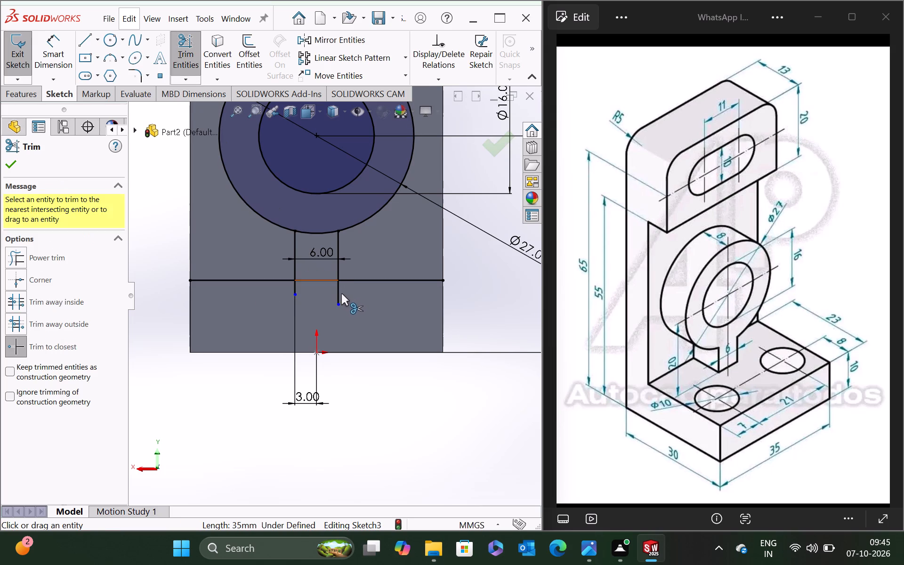
click(339, 294)
click(294, 292)
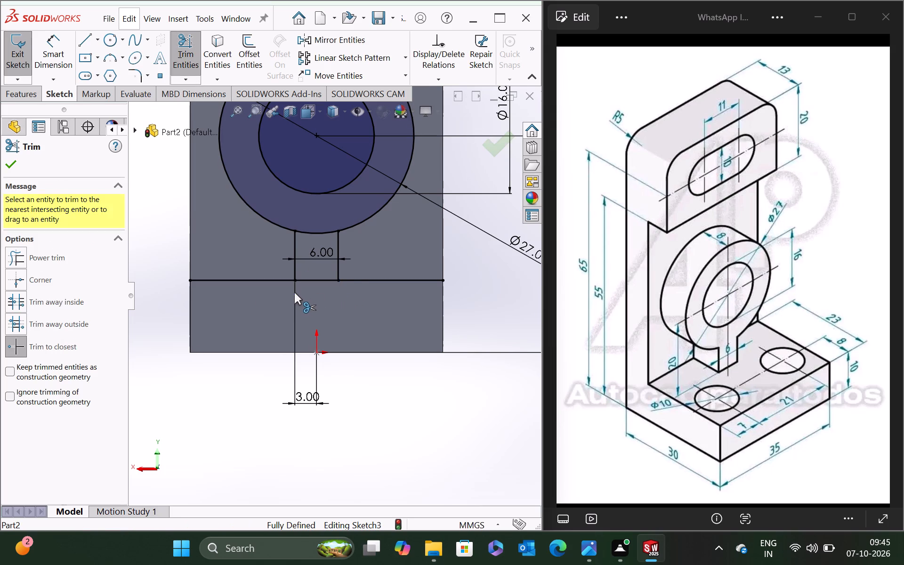
click(359, 278)
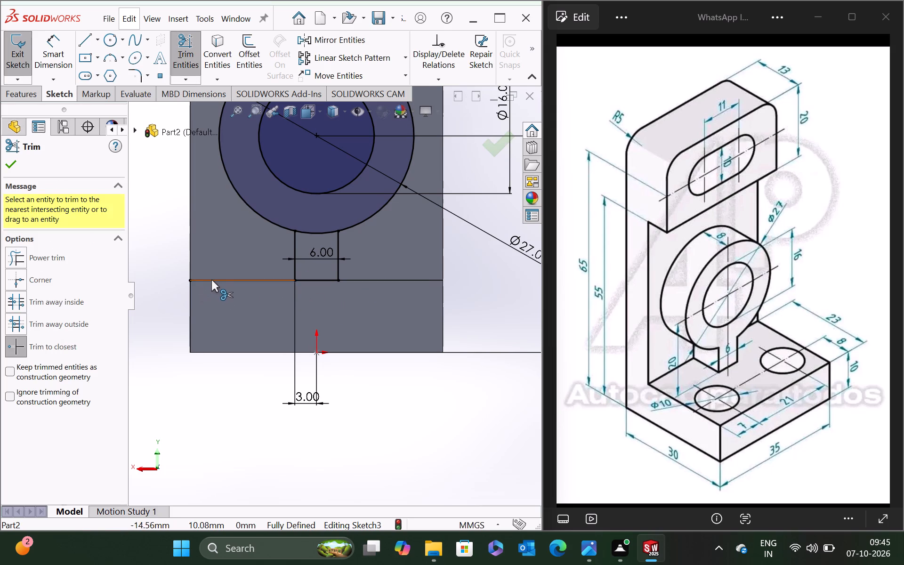
click(212, 279)
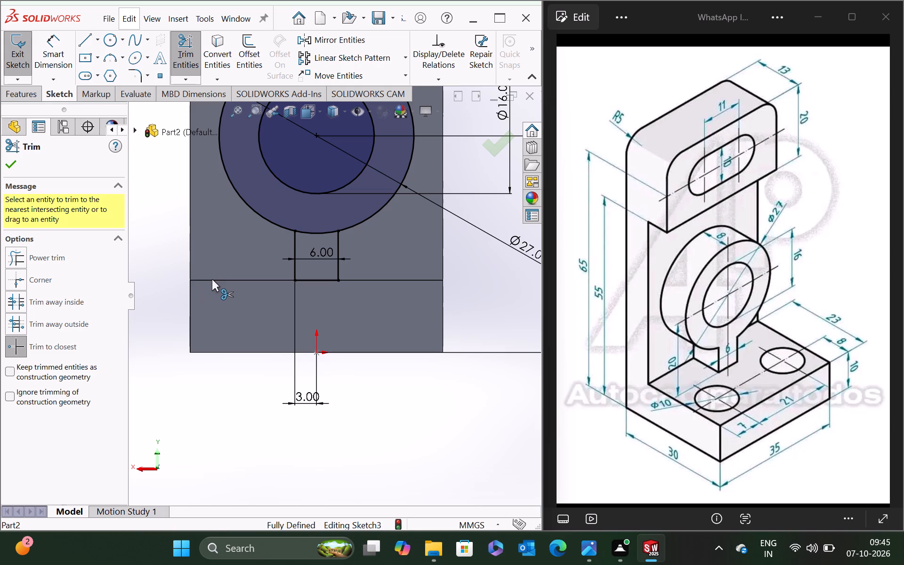
click(10, 161)
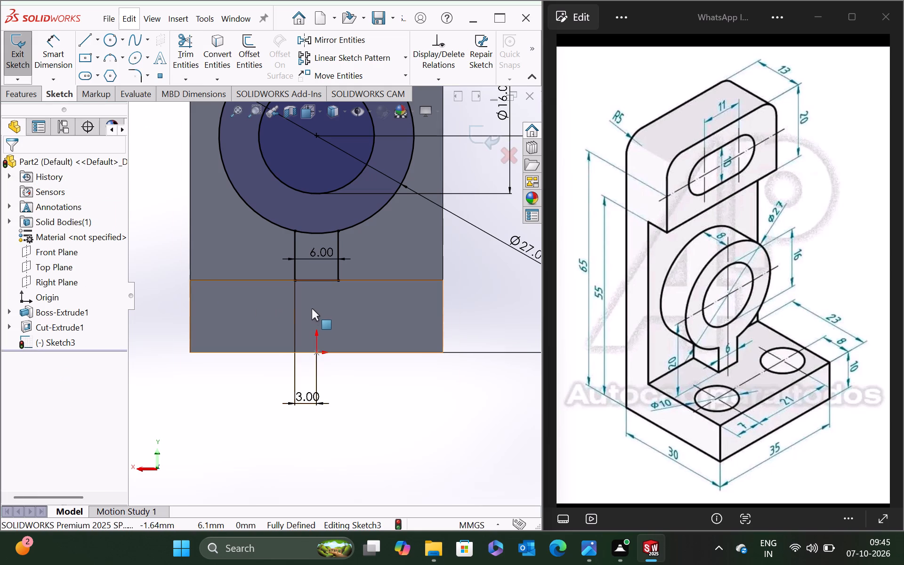
Trim the outer circle's arc between the two stem lines so ring and stem form one profile.
scroll(313, 308, up, 1)
click(180, 48)
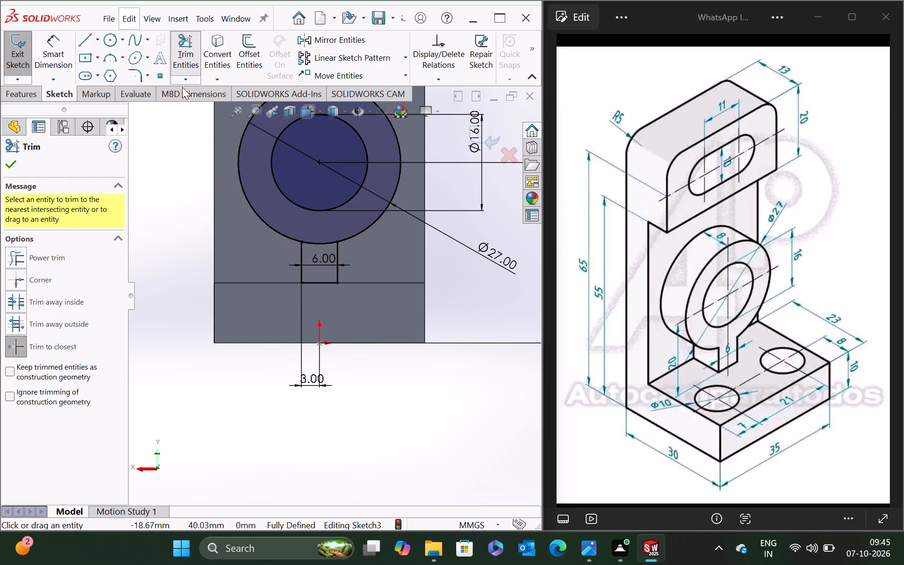
click(319, 242)
scroll(336, 267, up, 2)
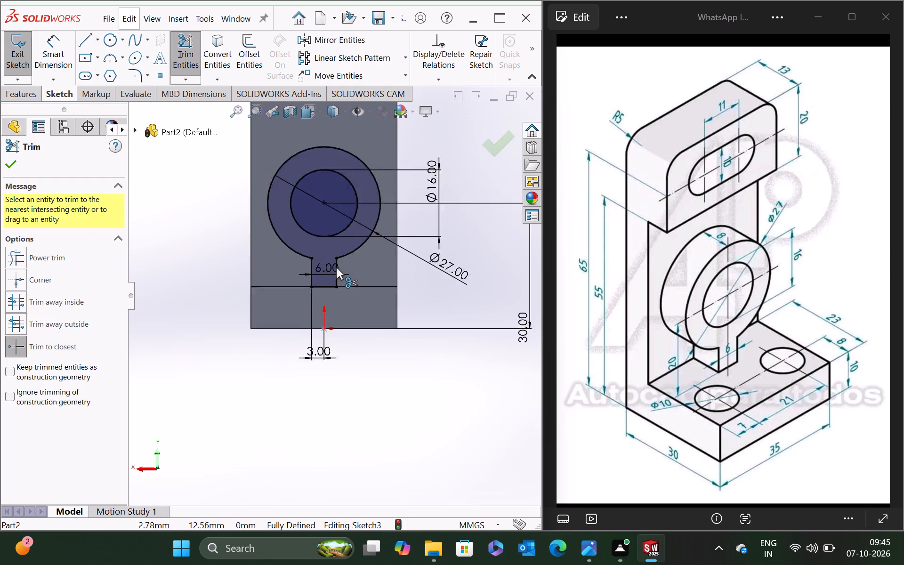
scroll(336, 267, up, 1)
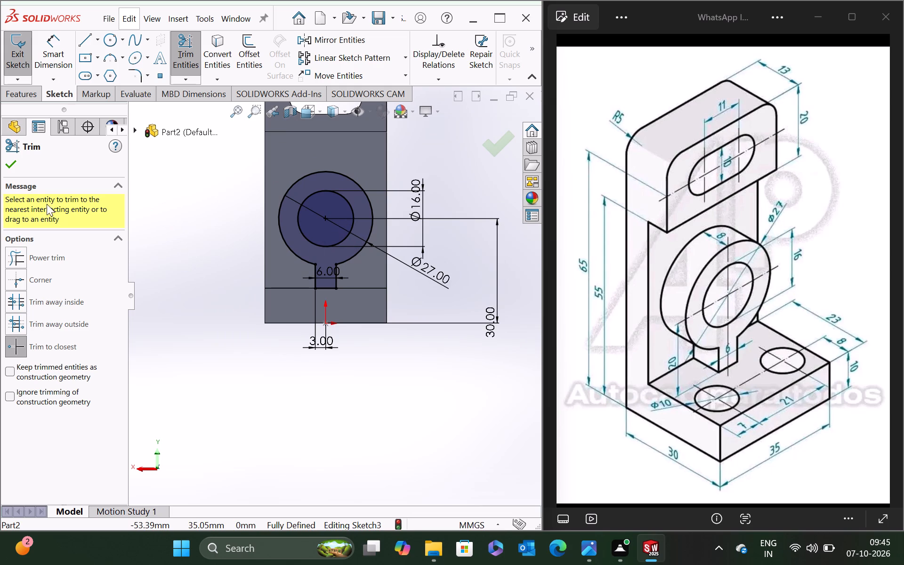
click(6, 163)
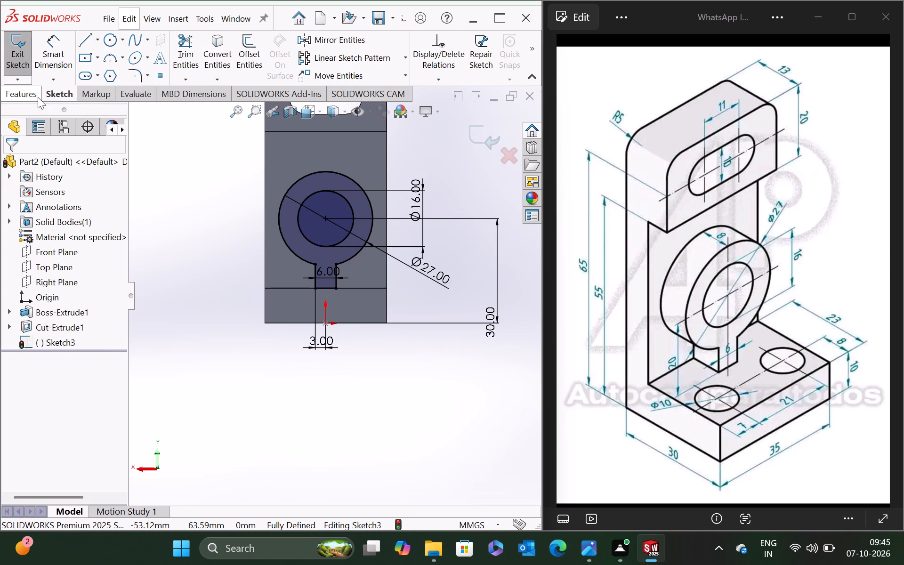
Extrude the ring and stem profile as a blind boss 8 mm deep.
click(38, 97)
click(27, 66)
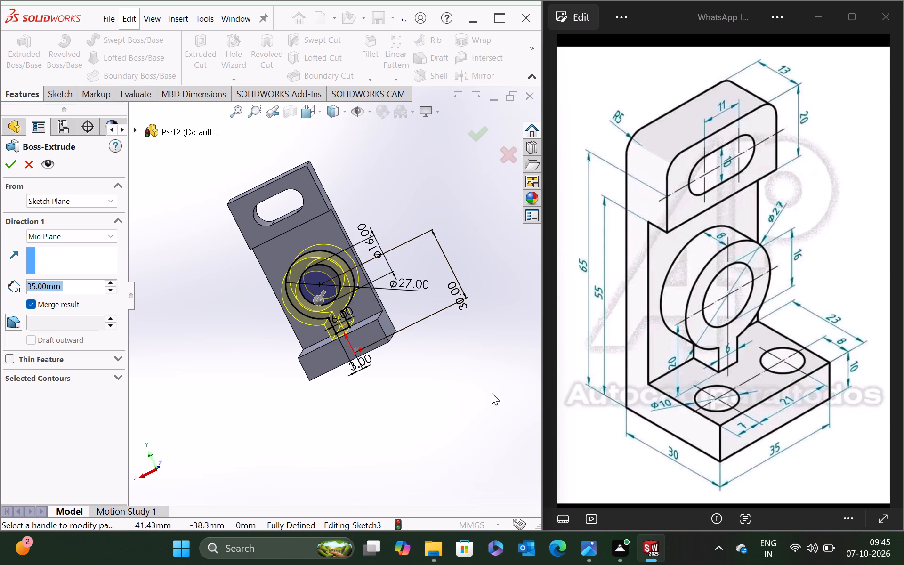
middle_drag(491, 392, 414, 394)
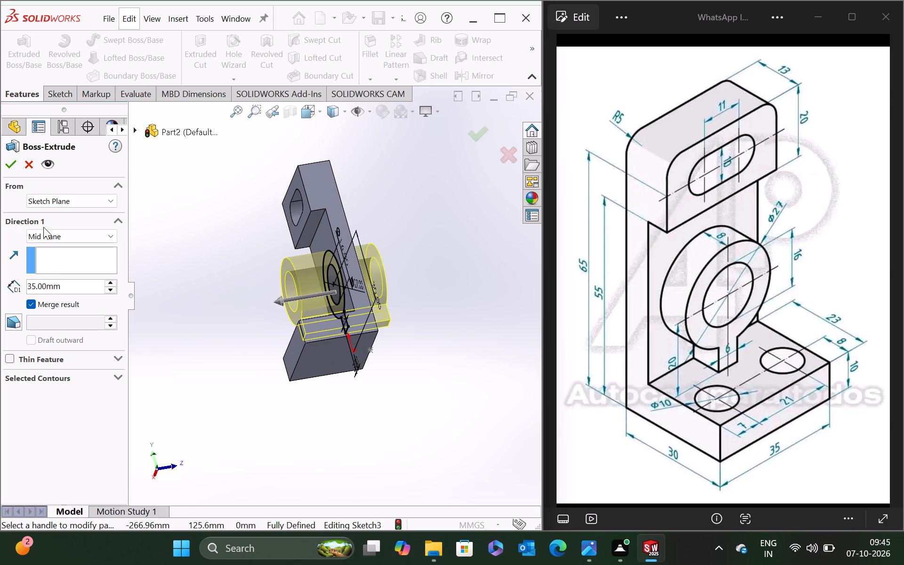
click(48, 235)
click(43, 248)
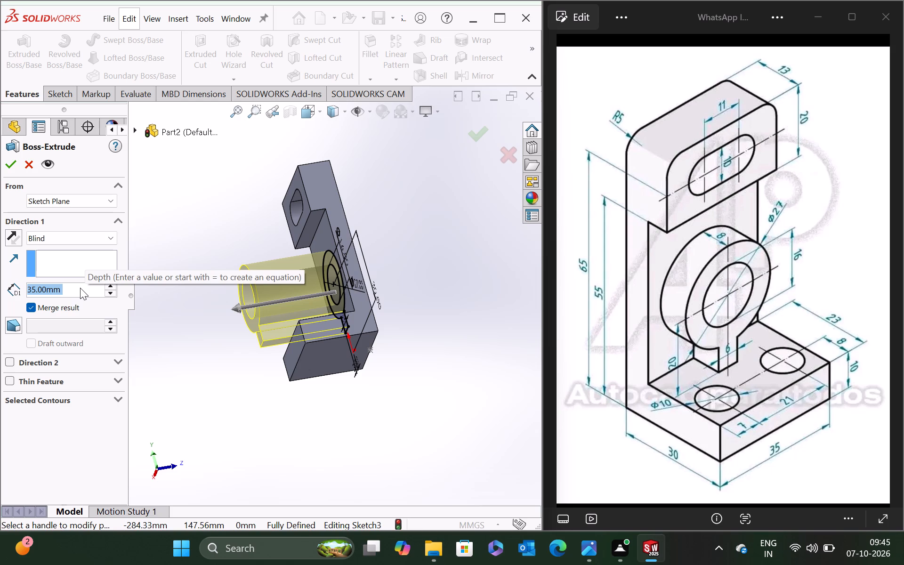
key(8)
key(Return)
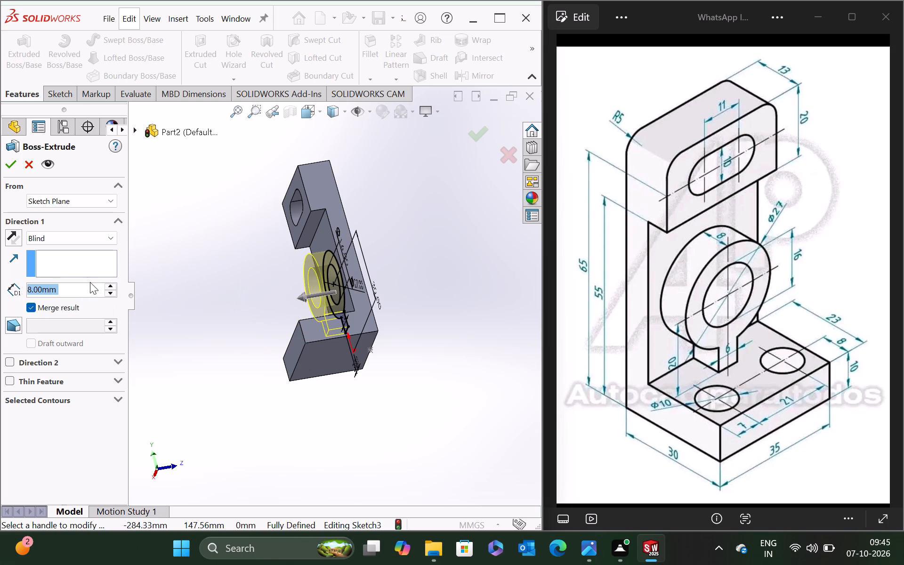
click(10, 160)
Place two Hole Wizard holes level with each other on the base's top face, about 20.5 mm apart.
middle_drag(334, 427, 443, 497)
scroll(342, 305, down, 3)
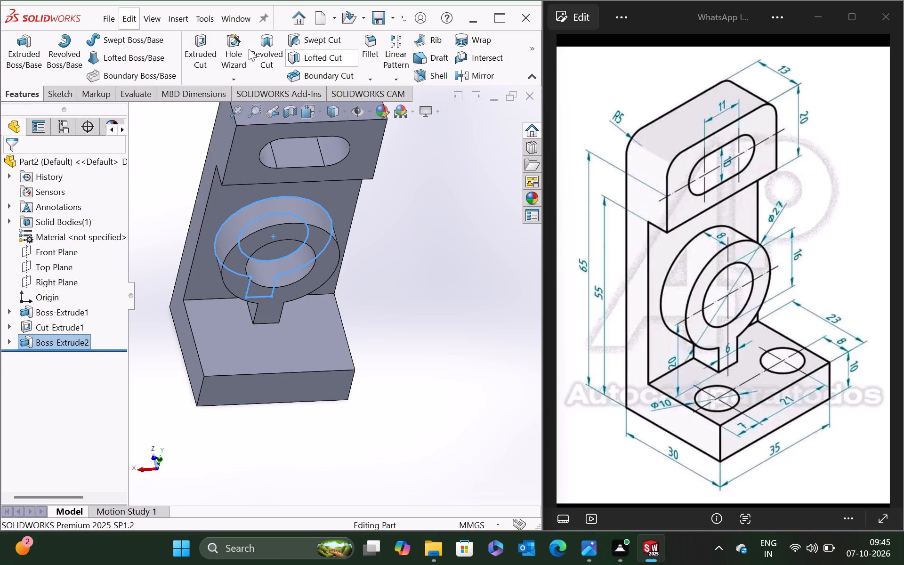
click(233, 50)
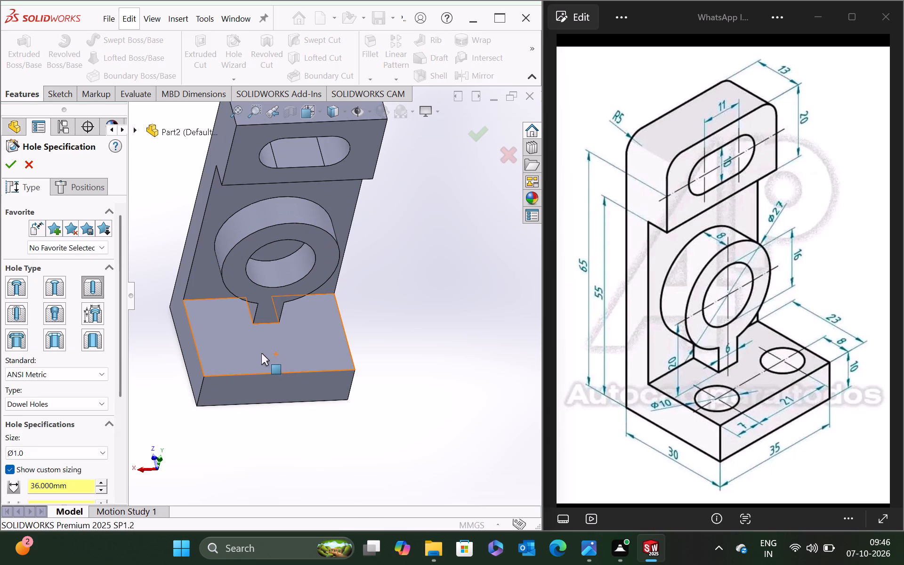
click(66, 179)
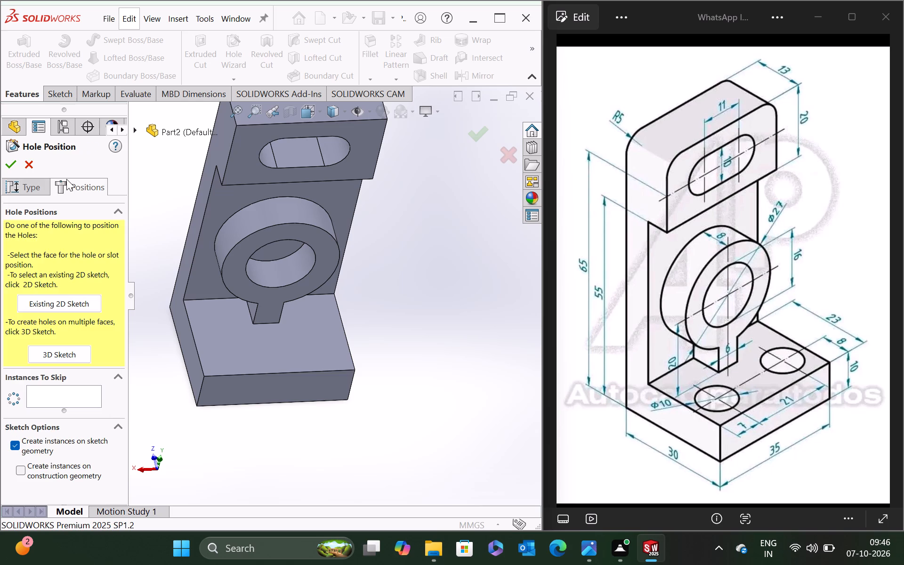
click(226, 344)
scroll(304, 302, up, 3)
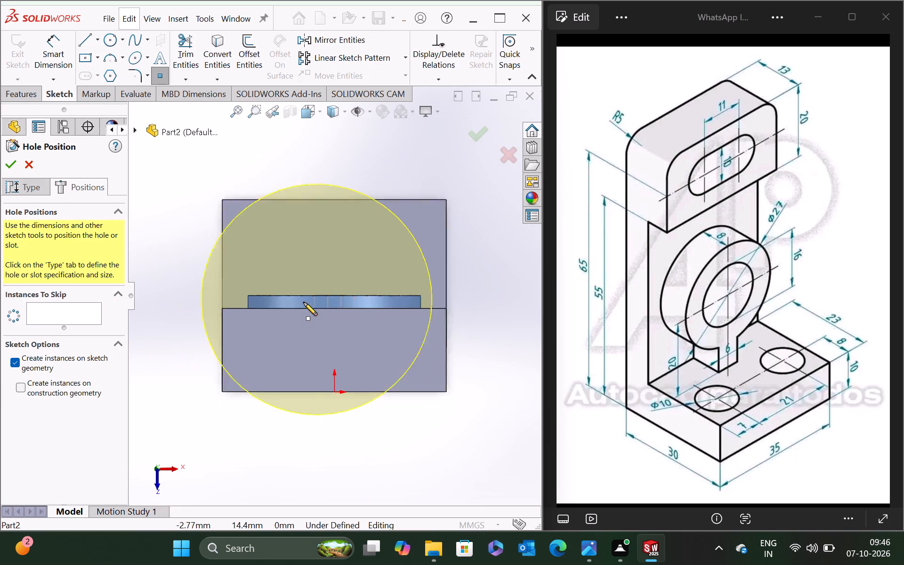
scroll(304, 302, up, 3)
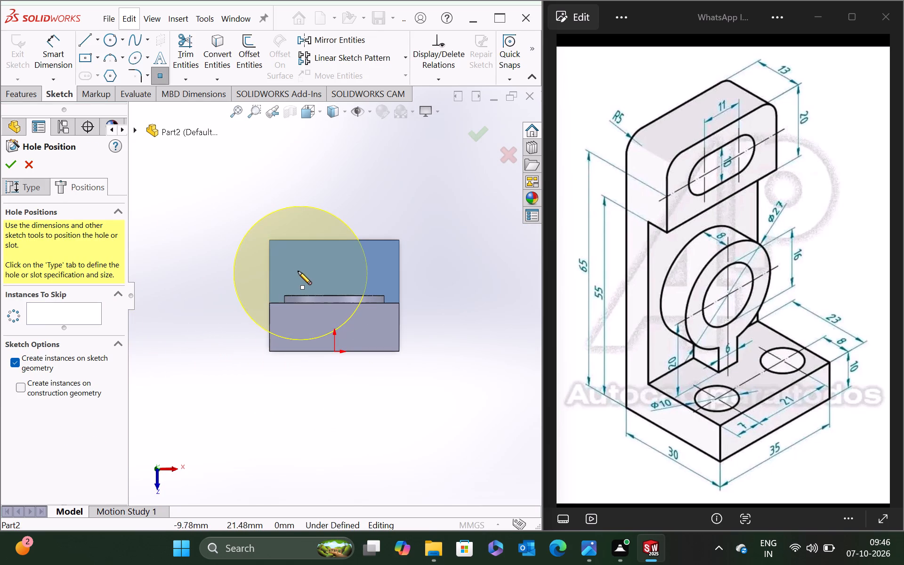
click(296, 269)
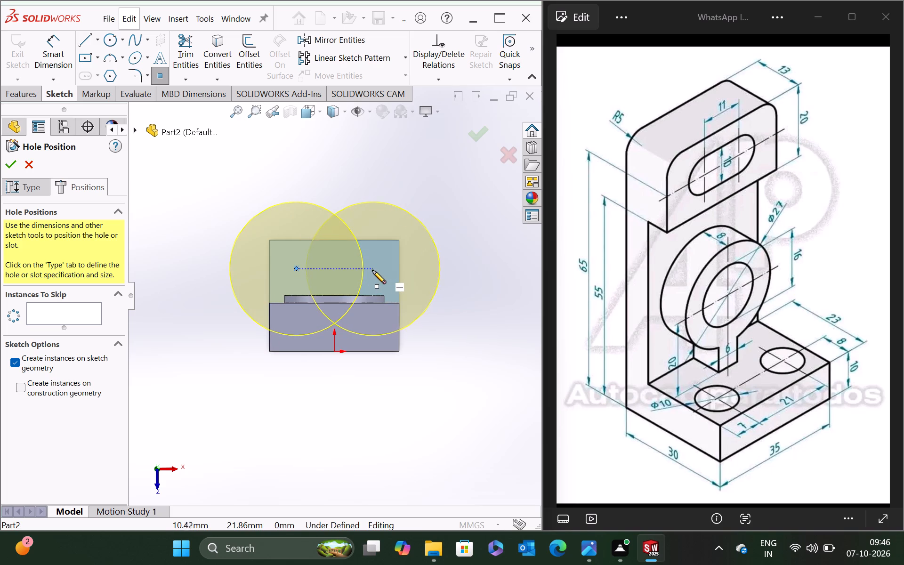
click(372, 270)
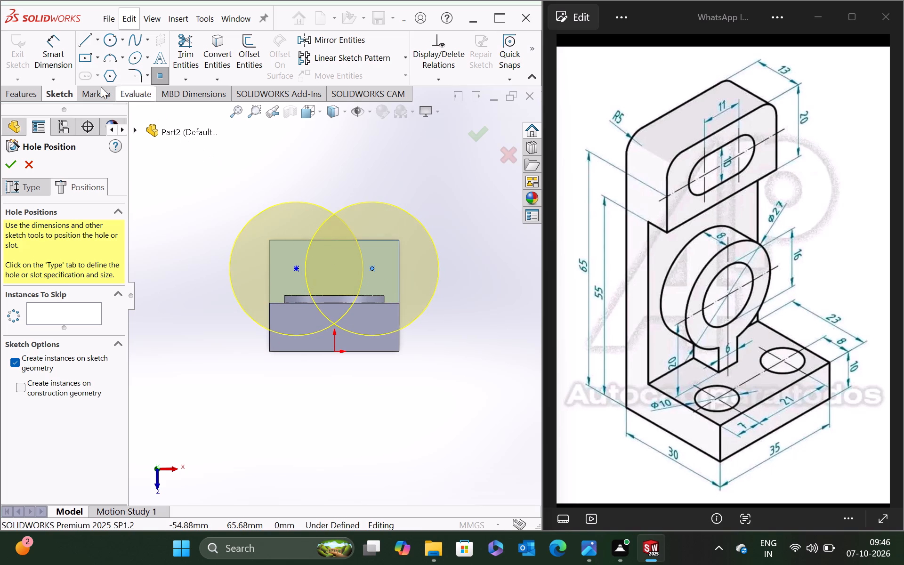
Dimension the spacing between the two hole centre points as 21 mm.
click(54, 53)
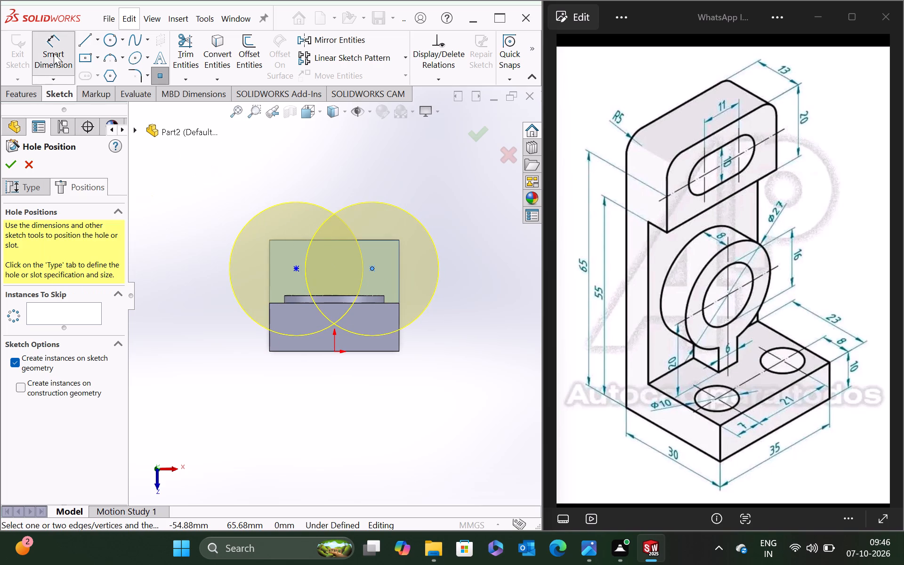
click(54, 53)
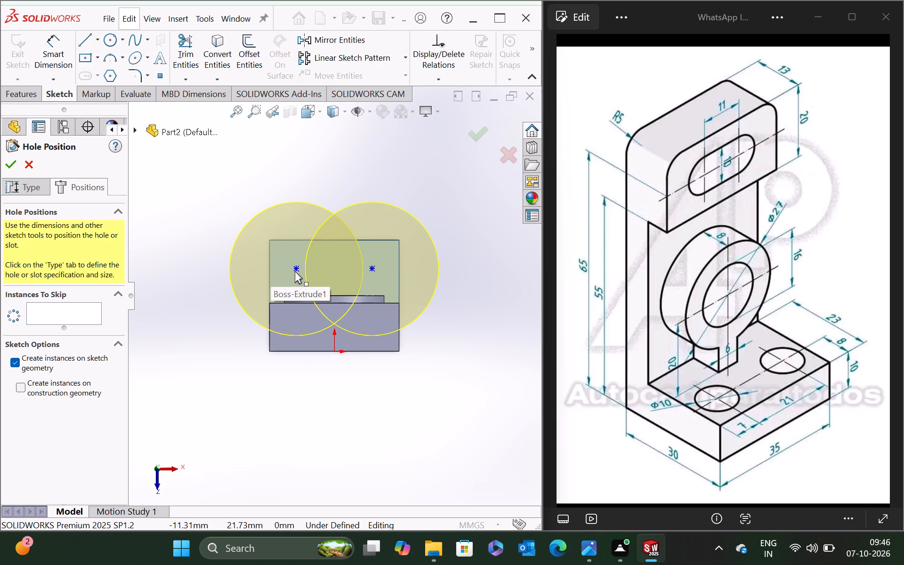
click(47, 53)
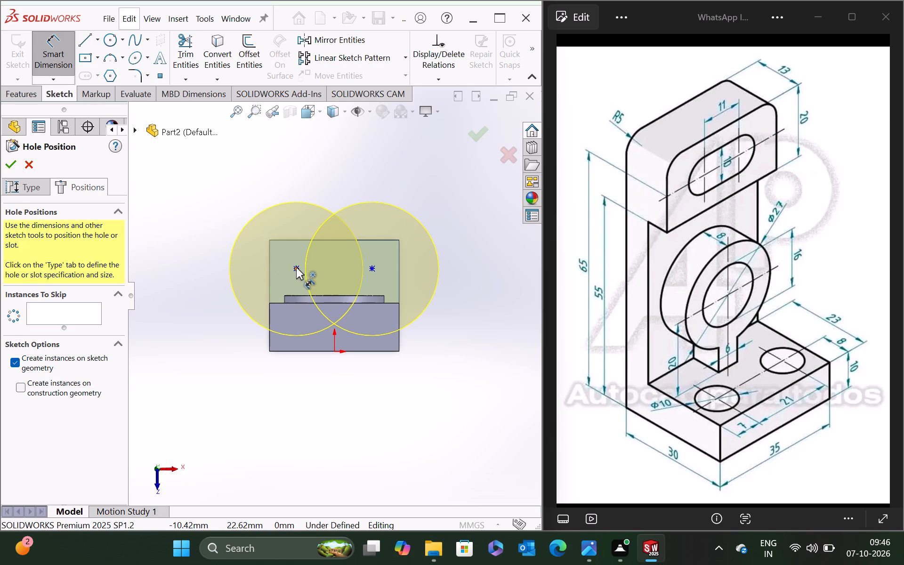
click(296, 267)
click(371, 267)
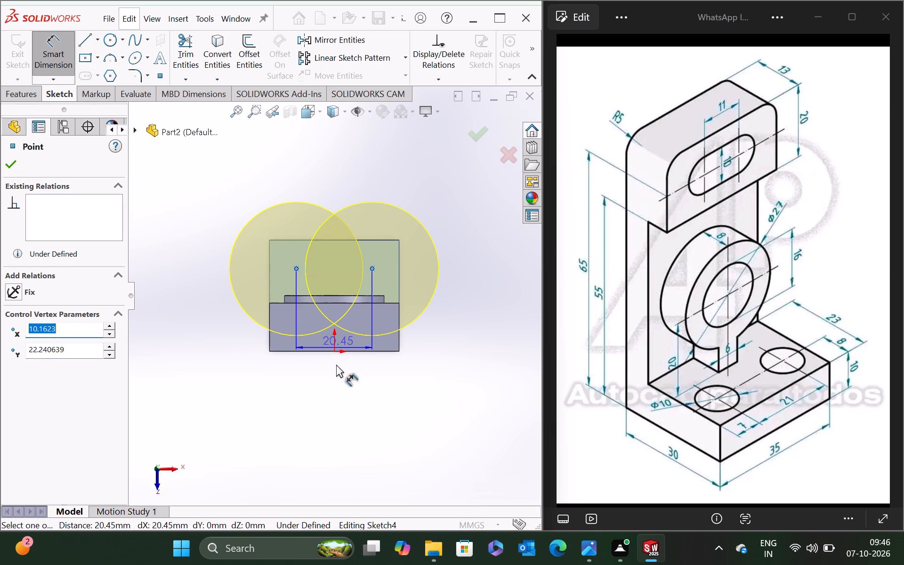
click(333, 421)
text(21)
key(Return)
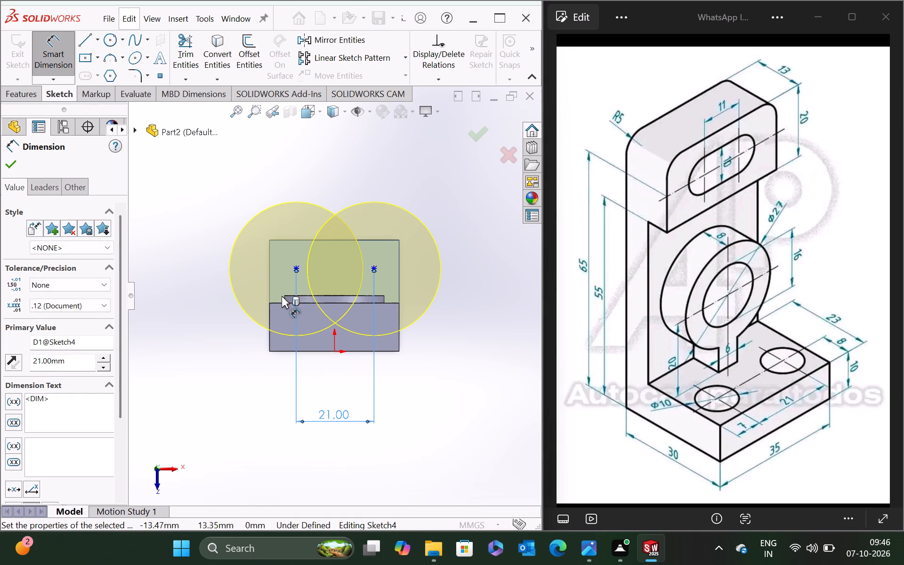
Dimension the hole centre on the negative-X side 10.5 mm horizontally from the origin to centre the pair on the base.
click(297, 268)
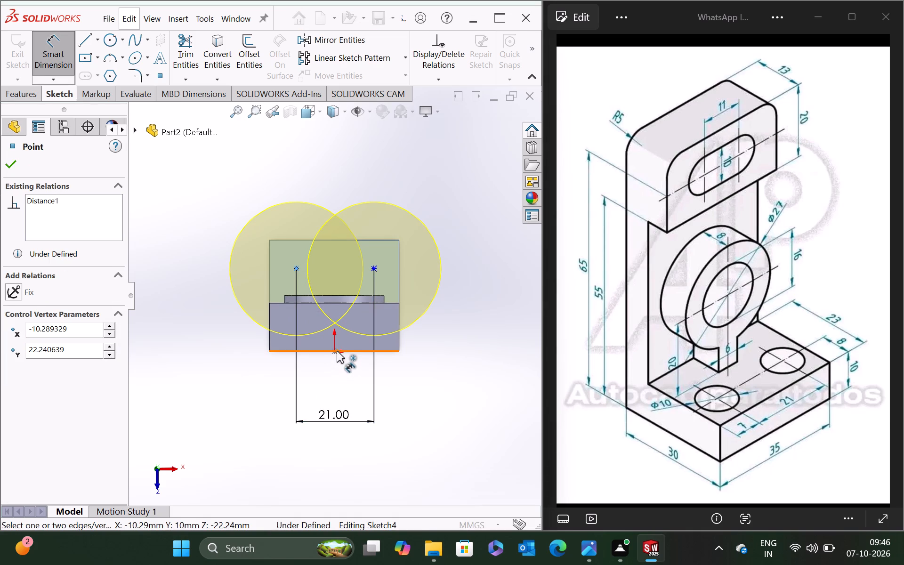
click(334, 351)
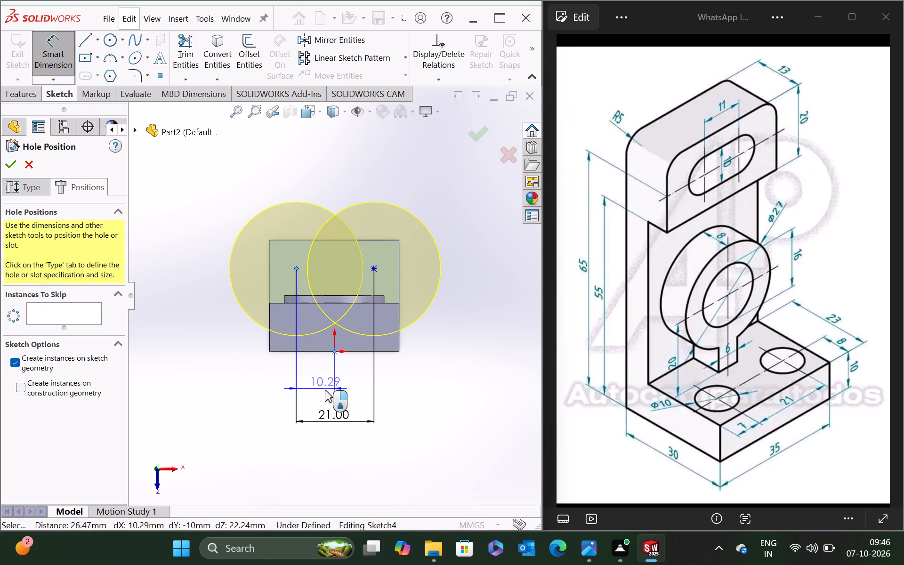
click(325, 390)
text(10)
text(.5)
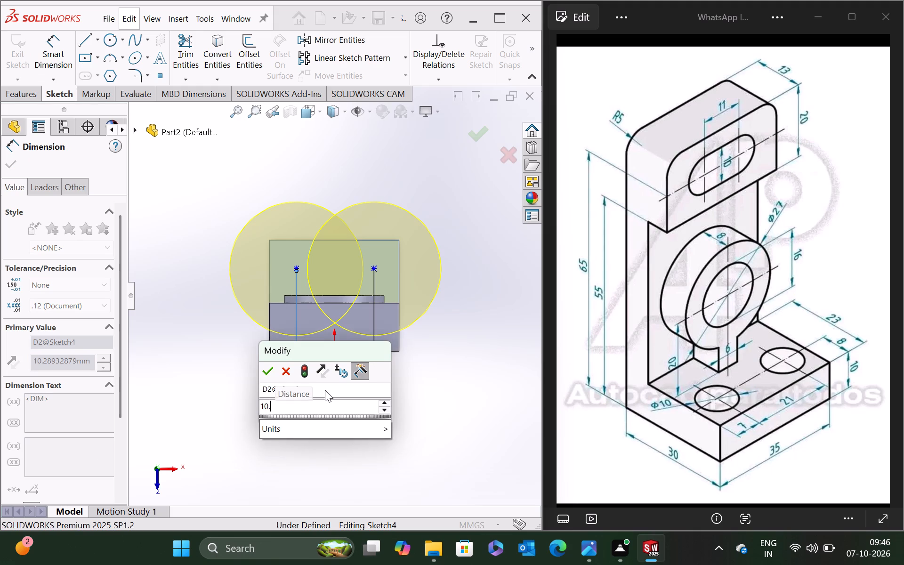
click(266, 370)
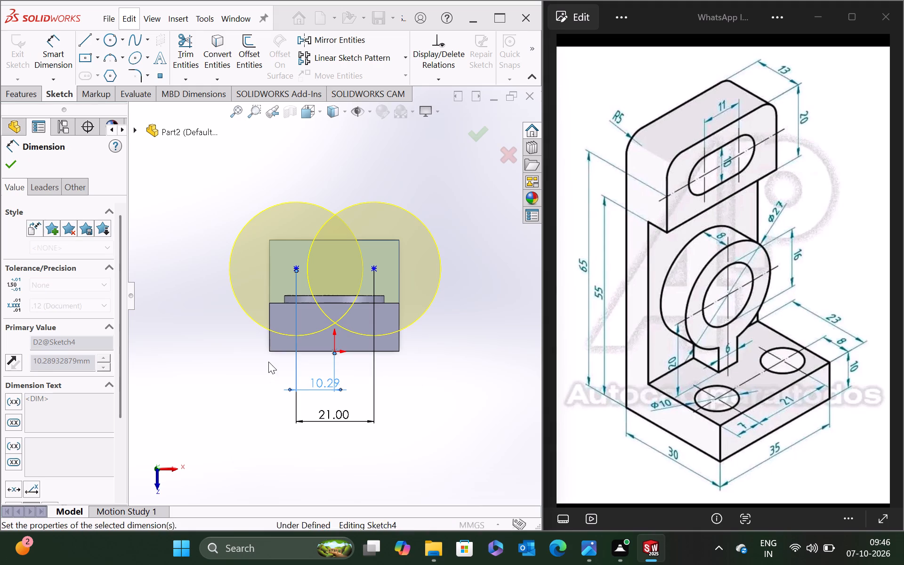
click(10, 163)
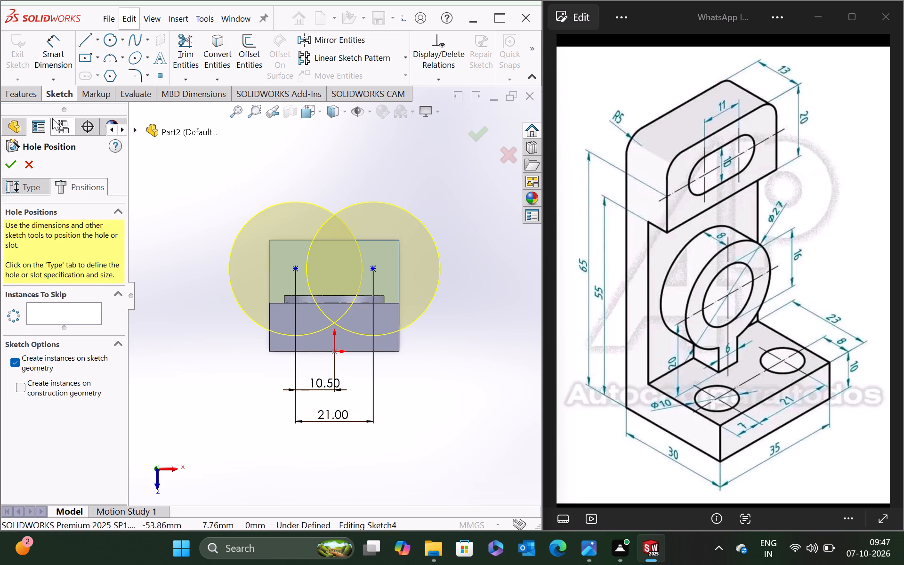
Set the custom diameter of the two base holes to 10 mm and finish the Hole Wizard feature.
click(30, 182)
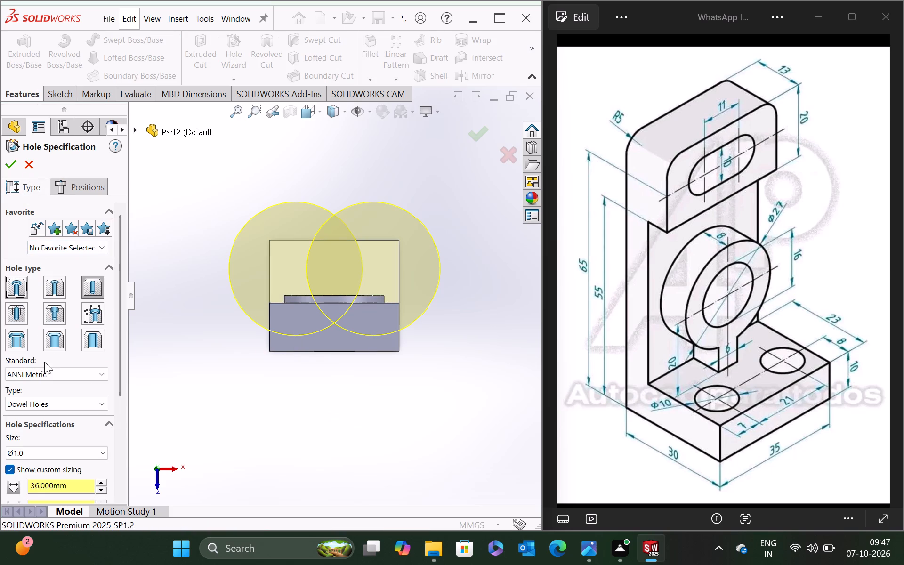
drag(117, 371, 121, 454)
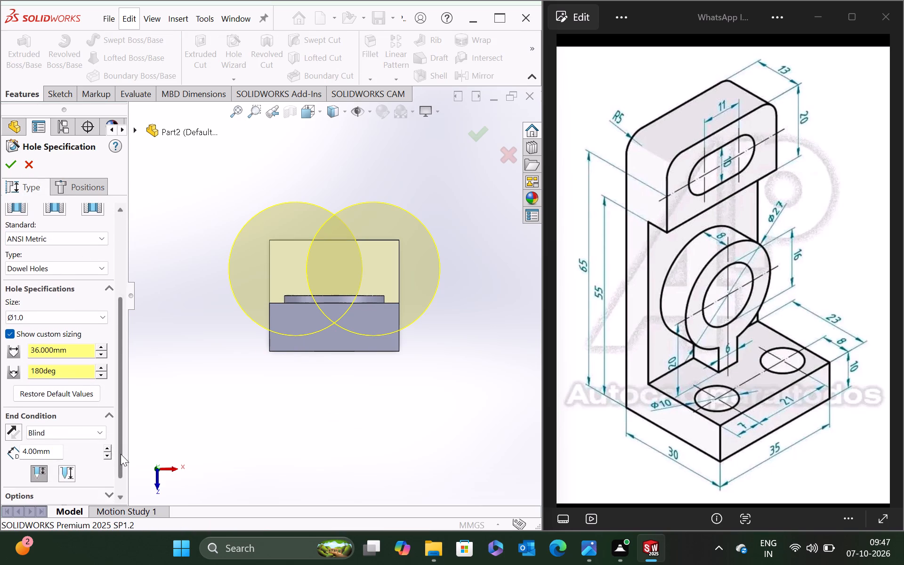
drag(121, 454, 118, 484)
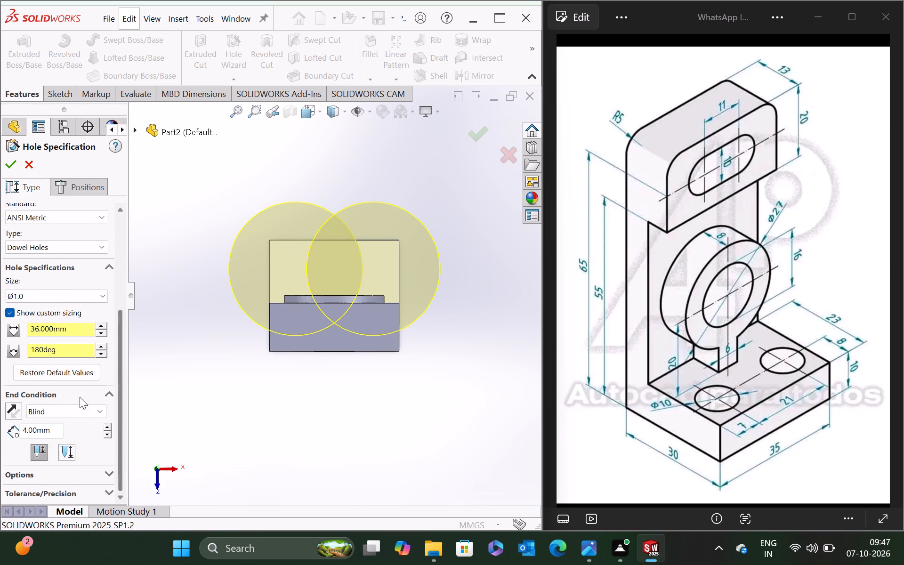
drag(75, 332, 23, 333)
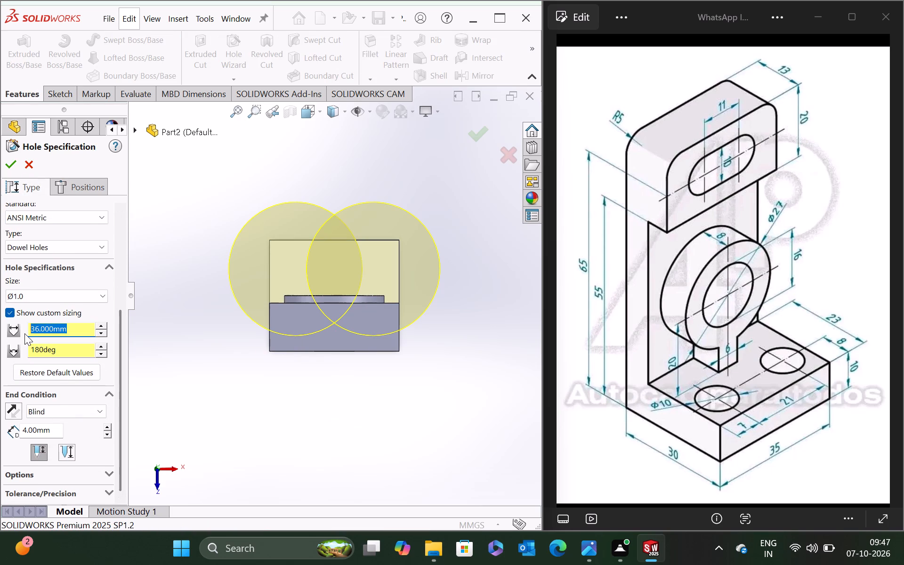
text(10)
key(Return)
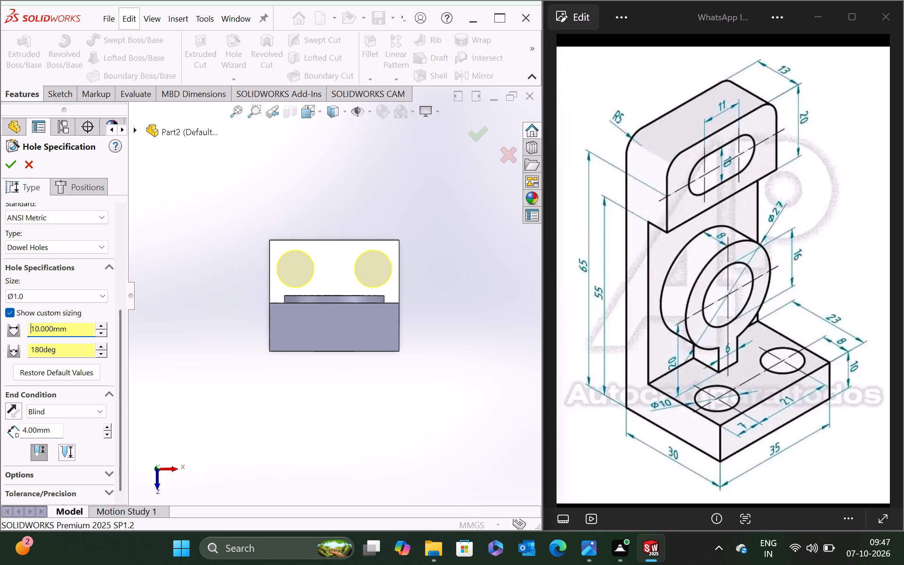
click(12, 161)
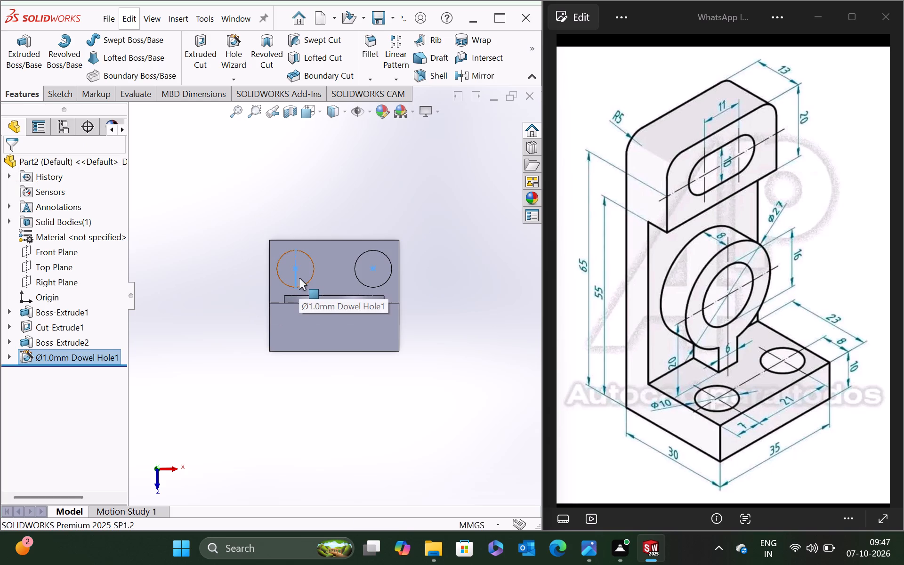
Edit the base hole feature so that its end condition is Through All.
middle_drag(311, 393, 300, 384)
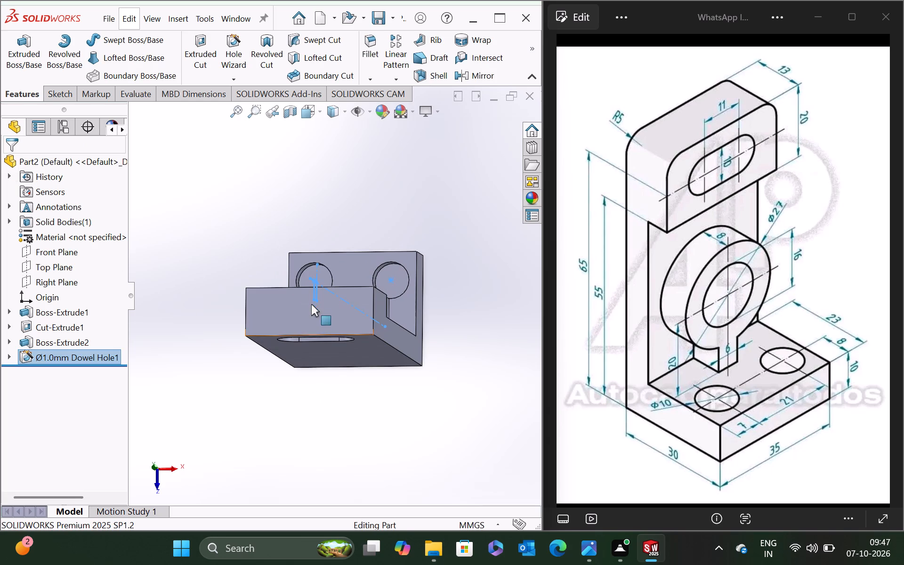
right_click(306, 277)
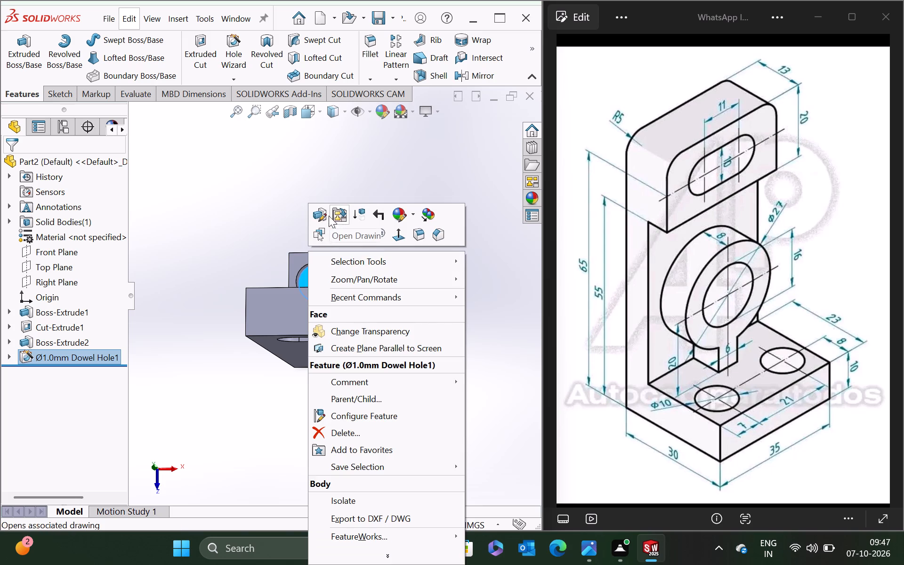
click(317, 216)
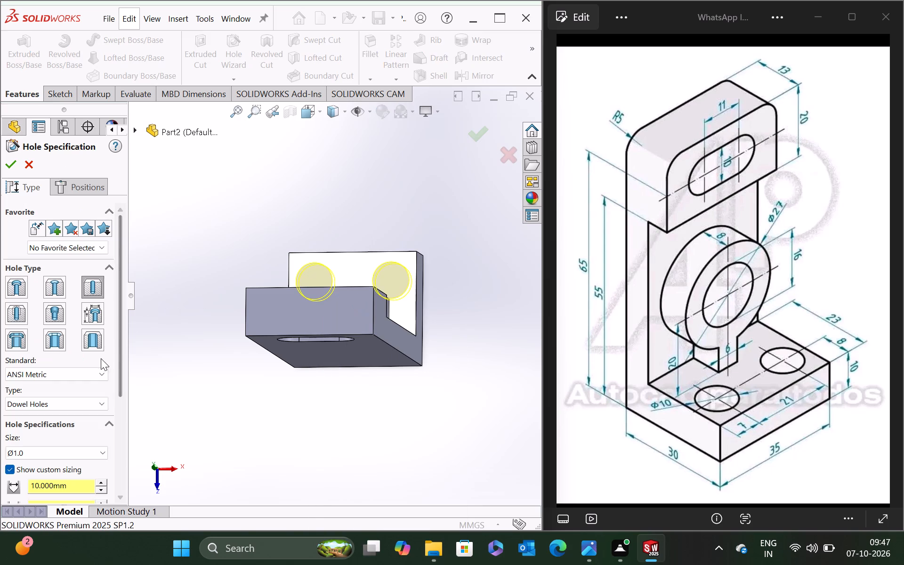
drag(118, 366, 125, 401)
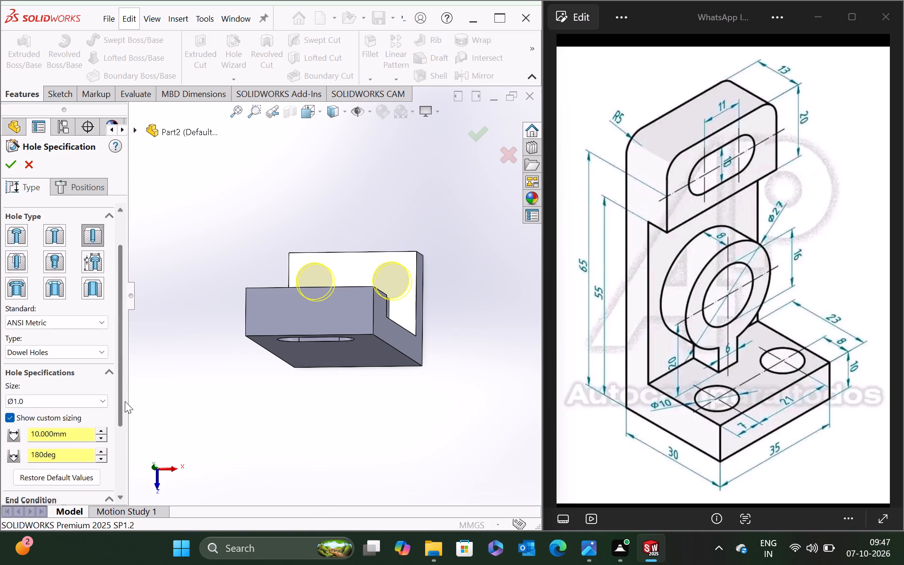
drag(125, 401, 121, 467)
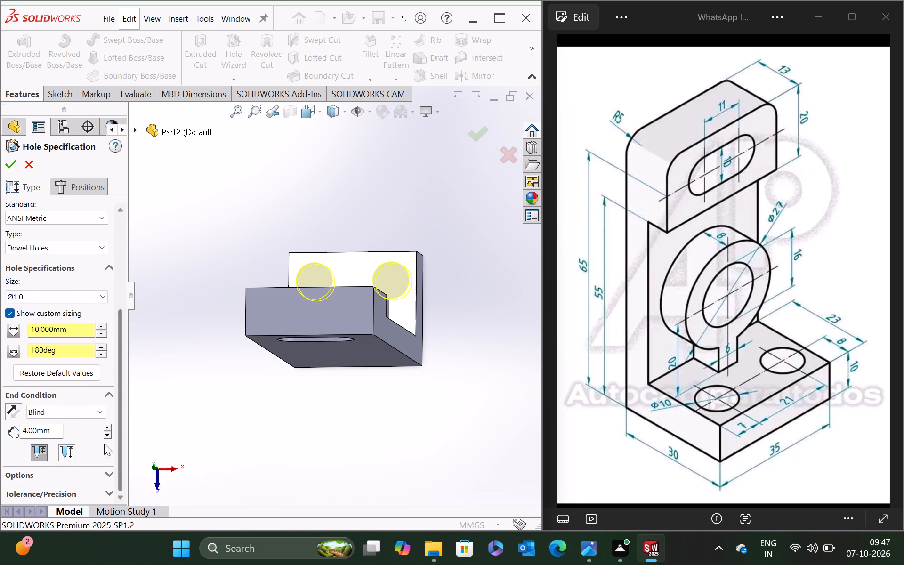
click(97, 408)
click(74, 431)
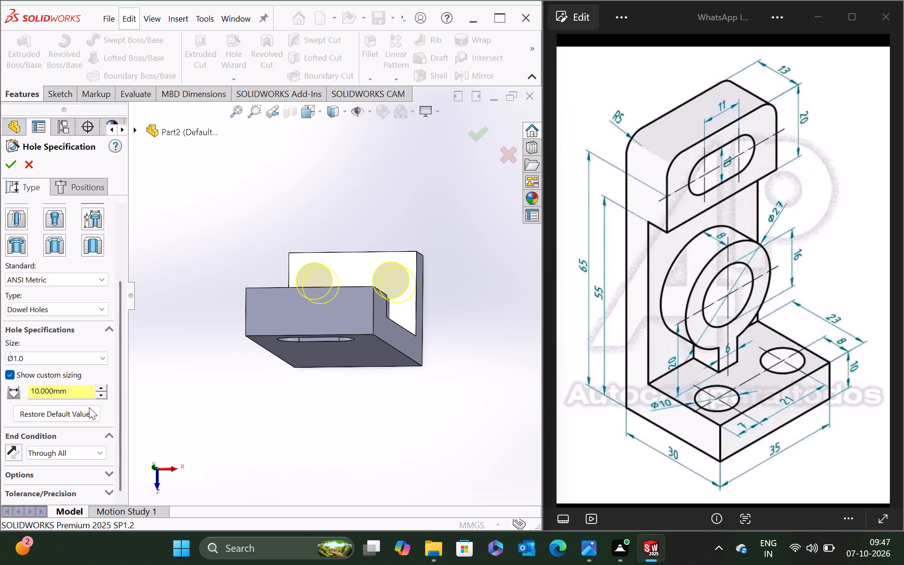
click(9, 161)
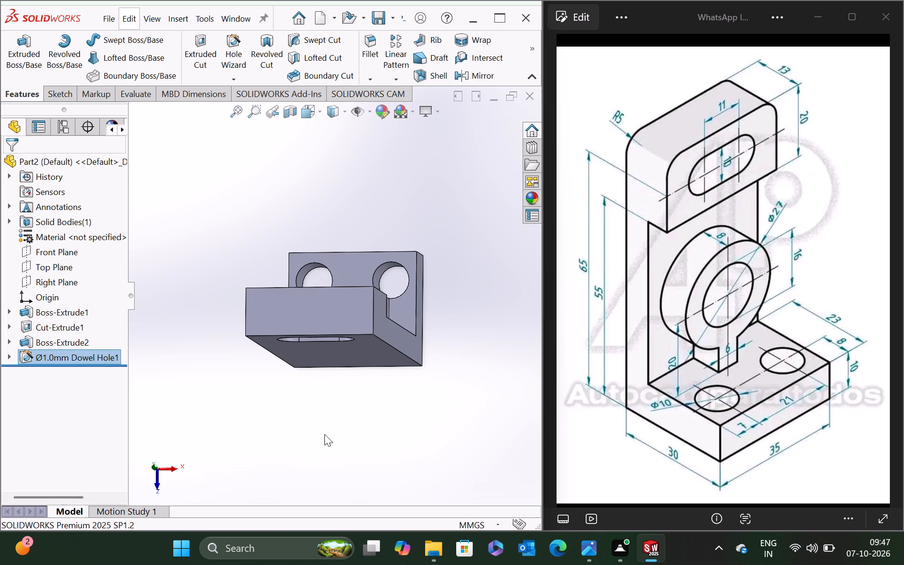
Examine the bracket from several sides, including the base holes, the ring boss and the slot.
middle_drag(383, 424, 237, 435)
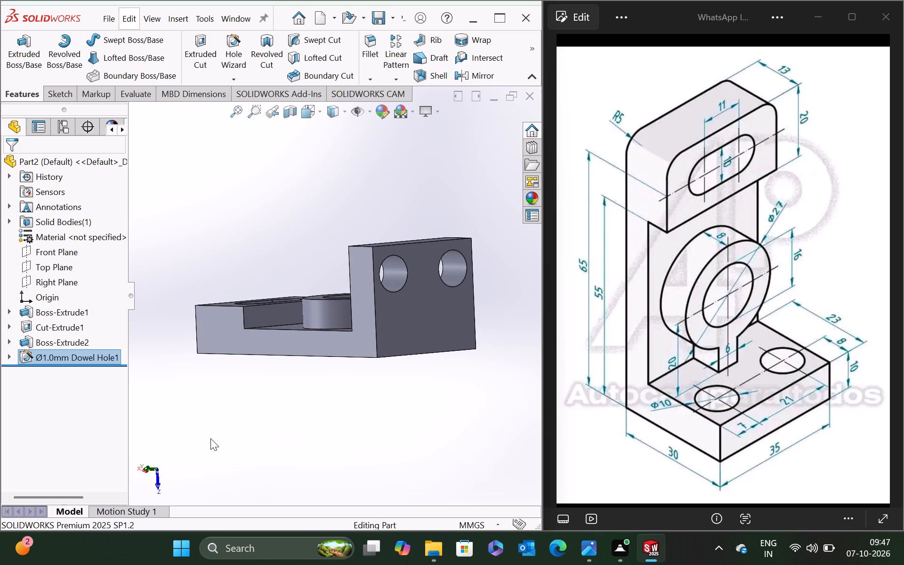
scroll(331, 423, up, 4)
middle_drag(391, 343, 373, 466)
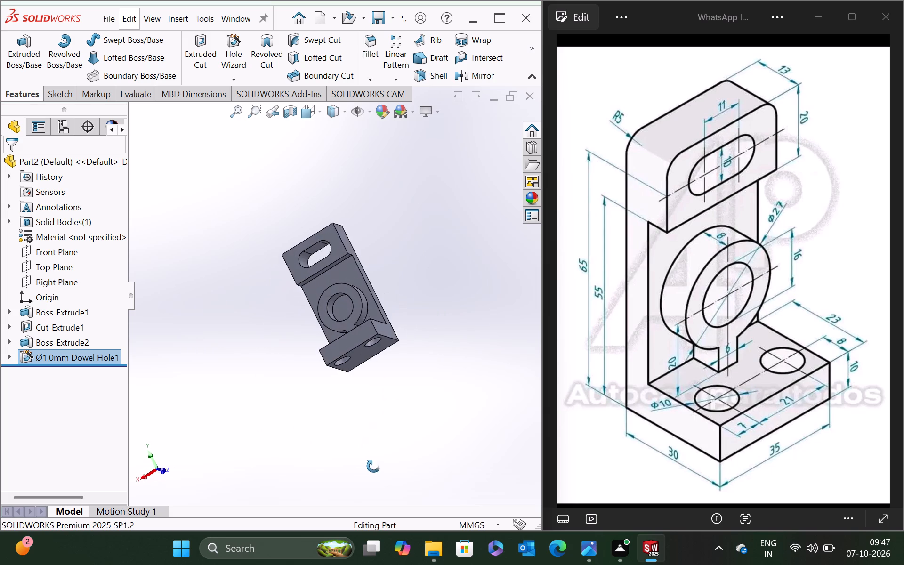
middle_drag(373, 466, 395, 480)
scroll(368, 339, down, 4)
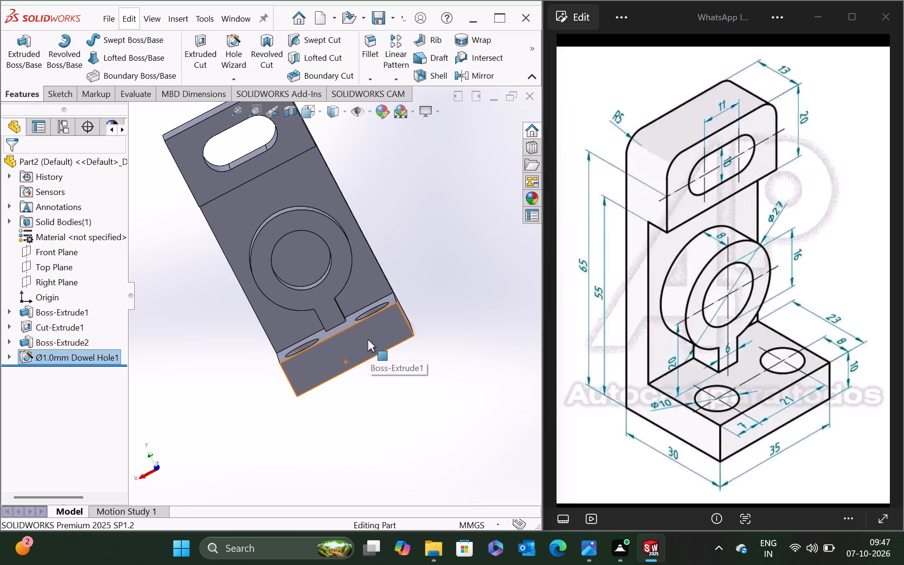
middle_drag(431, 406, 339, 422)
middle_drag(340, 423, 434, 423)
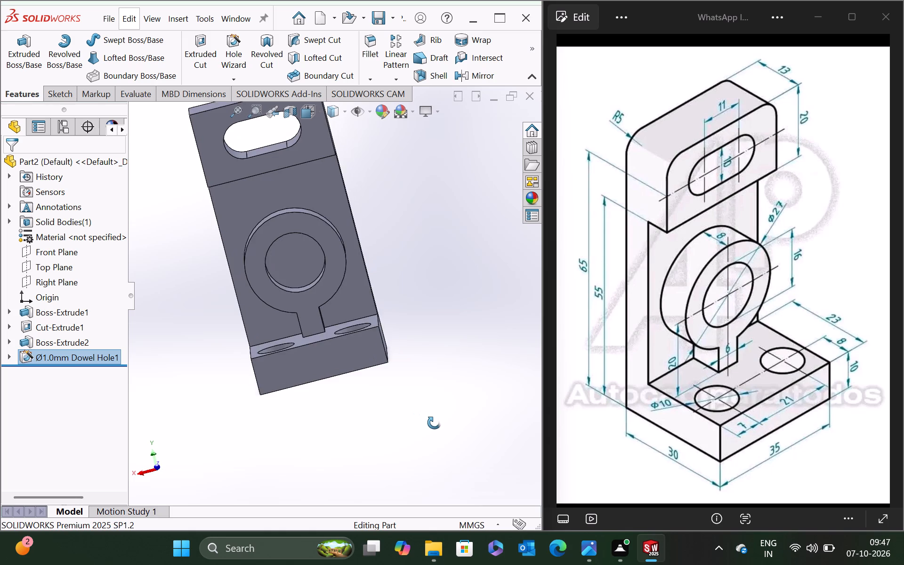
middle_drag(434, 423, 444, 445)
scroll(337, 366, down, 3)
scroll(331, 357, up, 2)
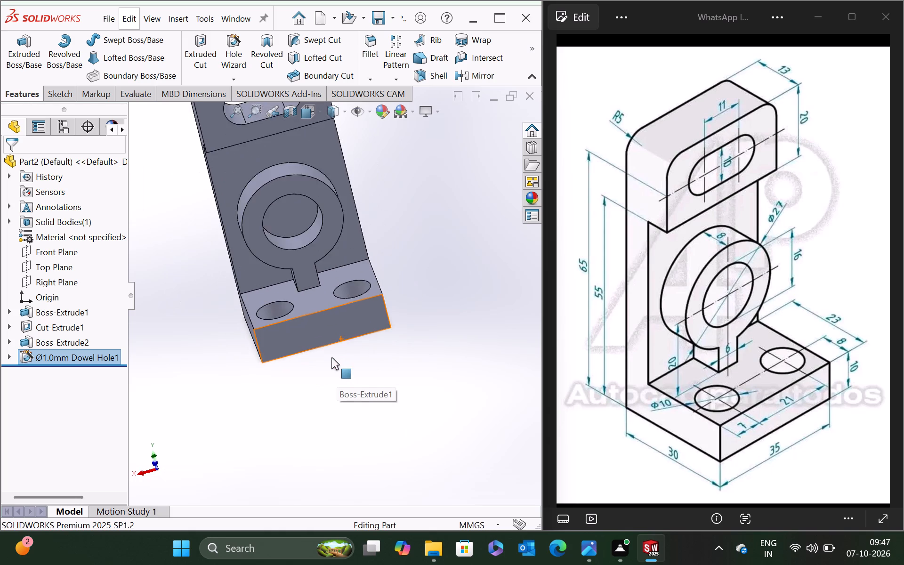
scroll(331, 357, up, 4)
middle_drag(343, 366, 341, 336)
Save the bracket as the SOLIDWORKS part Part2 in the fuji folder on the desktop.
click(110, 14)
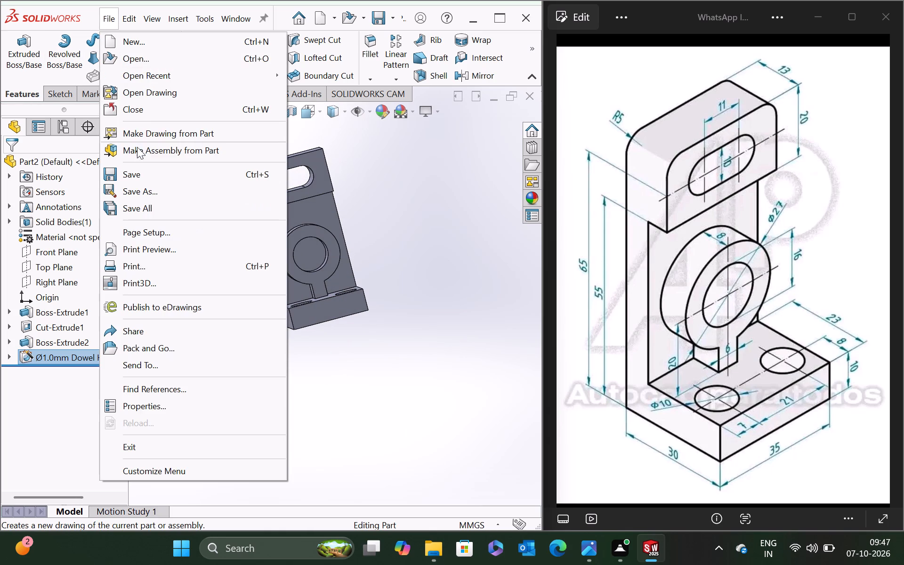
click(132, 187)
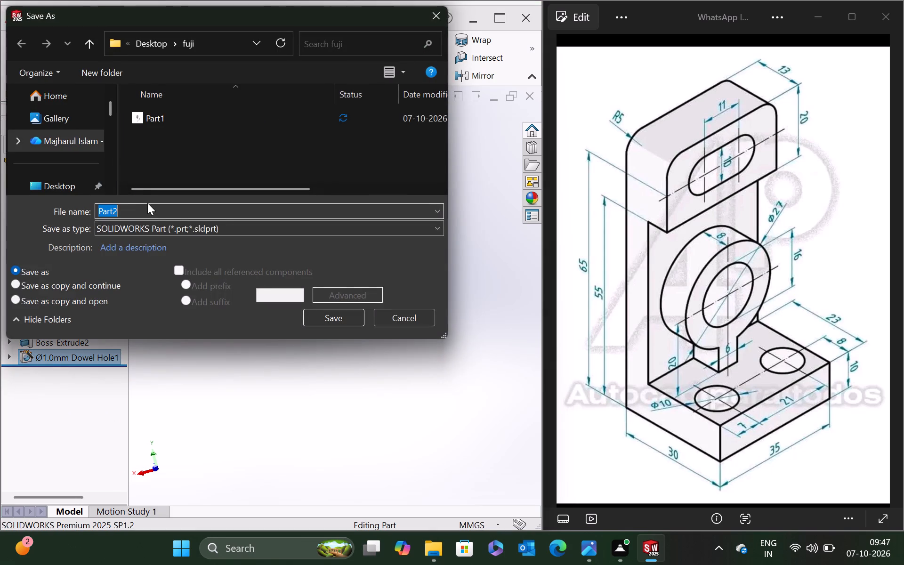
click(325, 314)
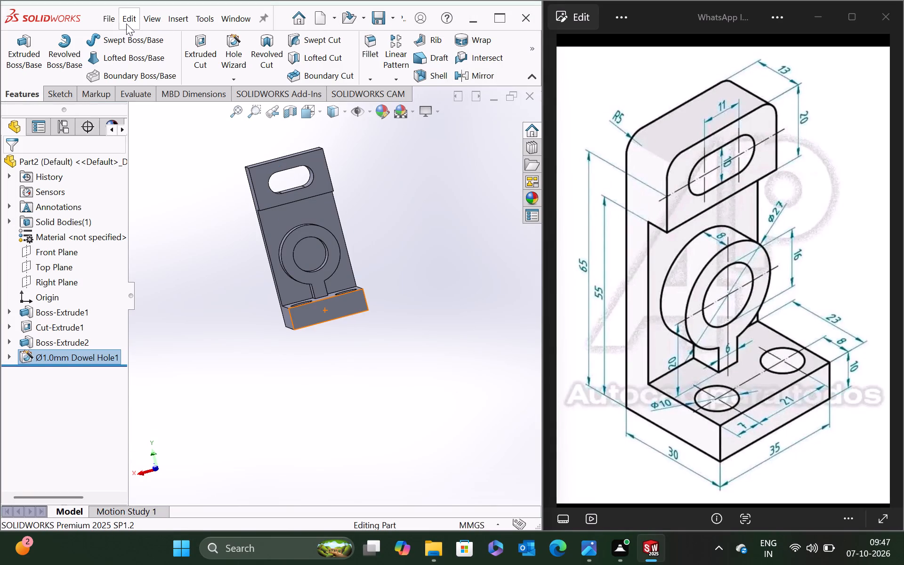
Save a PDF version of the bracket as Part2 in the fuji folder.
click(113, 15)
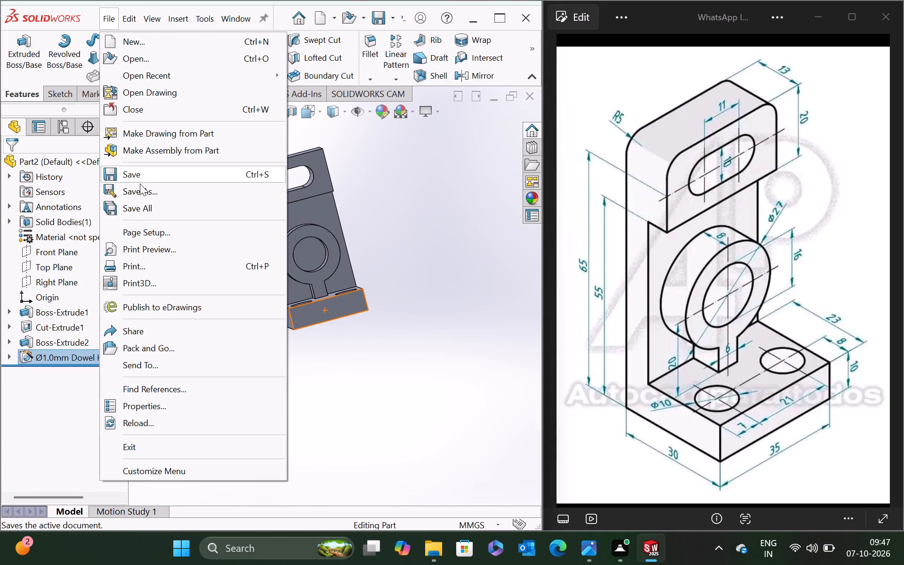
click(139, 194)
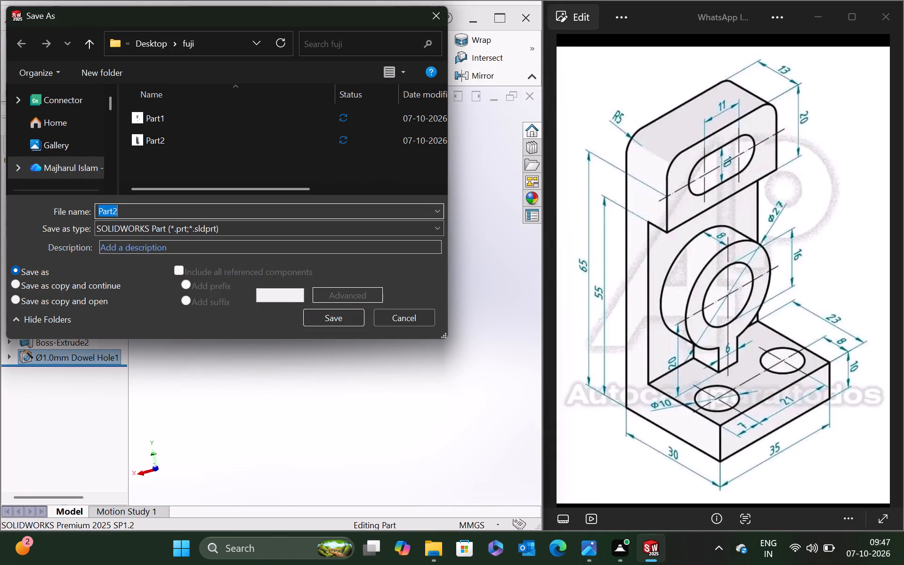
click(197, 226)
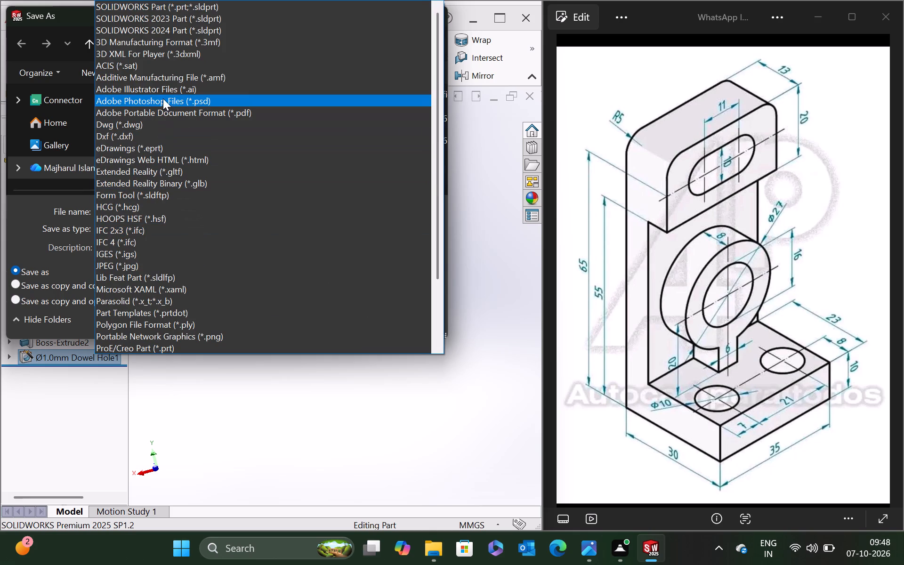
click(176, 113)
click(329, 354)
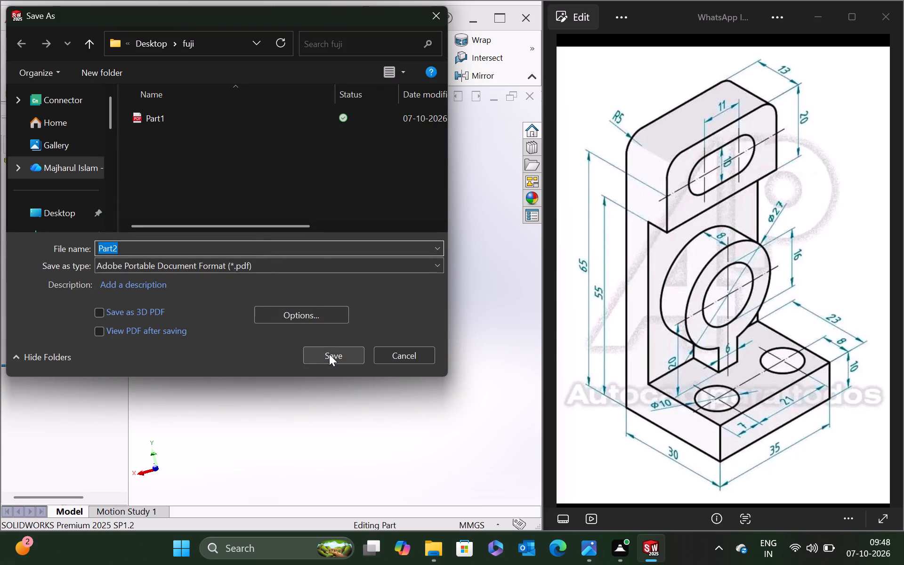